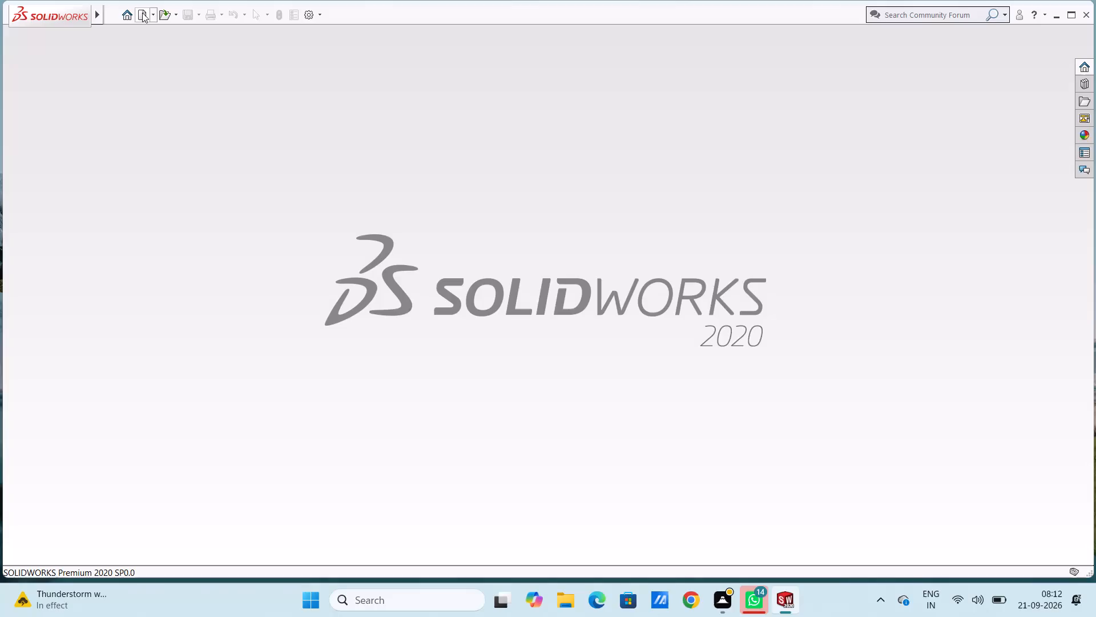
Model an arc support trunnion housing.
Create a new part and start a sketch on the Right Plane.
click(142, 13)
click(461, 452)
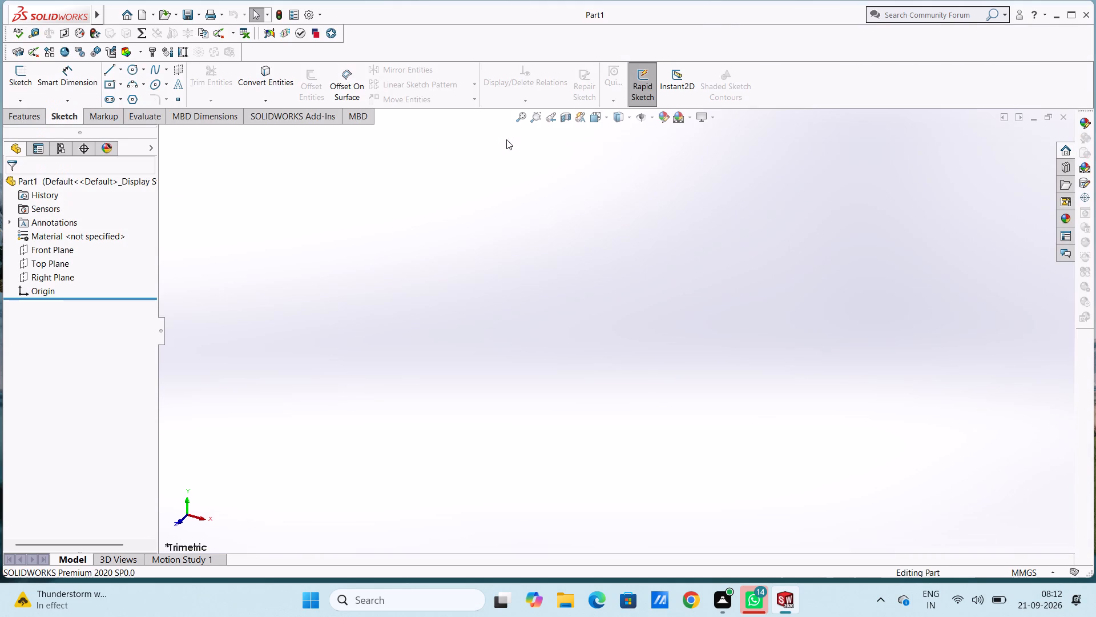
click(70, 275)
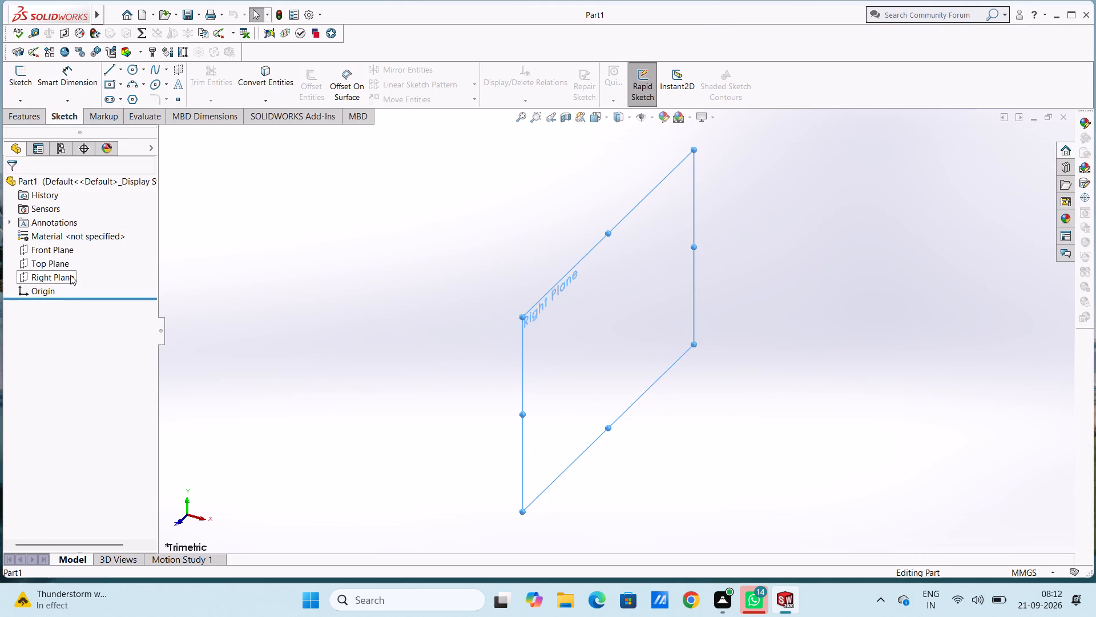
click(83, 262)
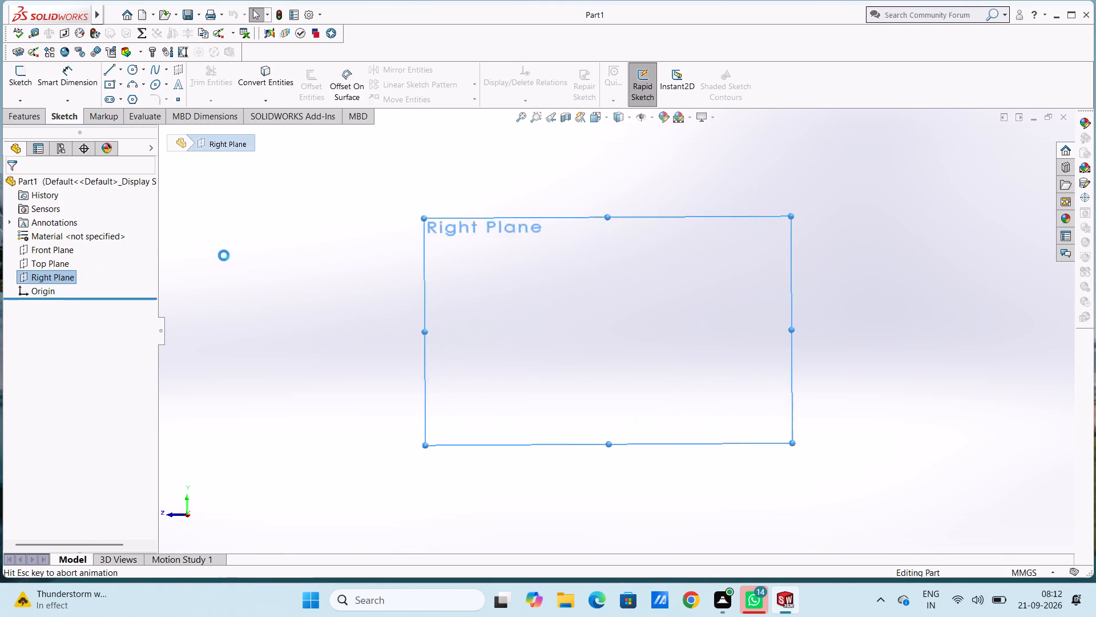
click(292, 252)
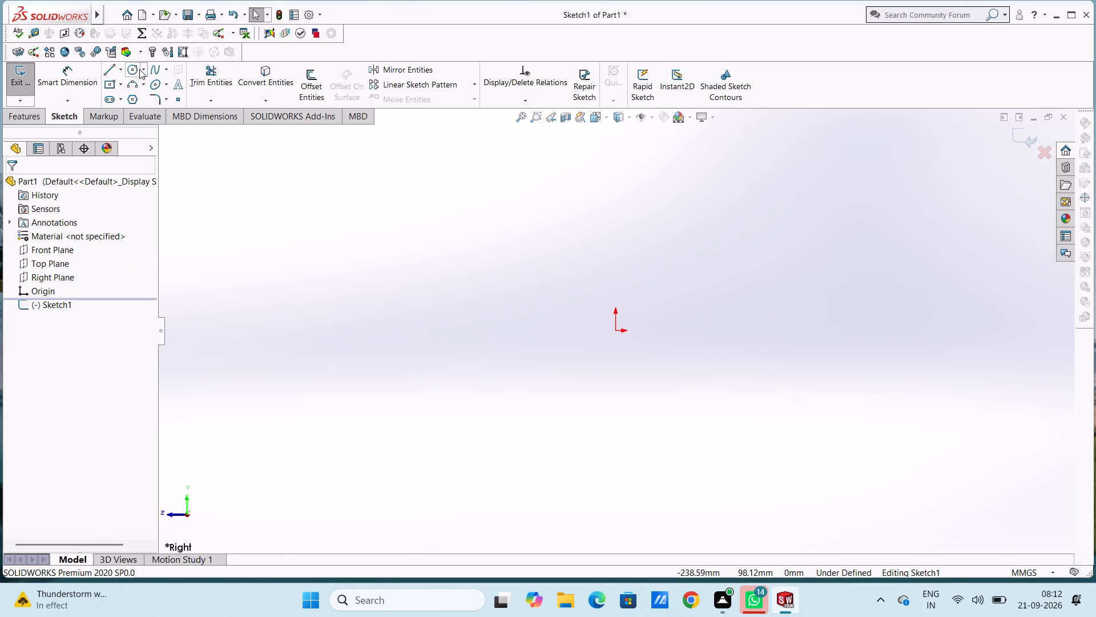
Sketch a circle centred on the origin with a radius of 240 mm.
click(136, 74)
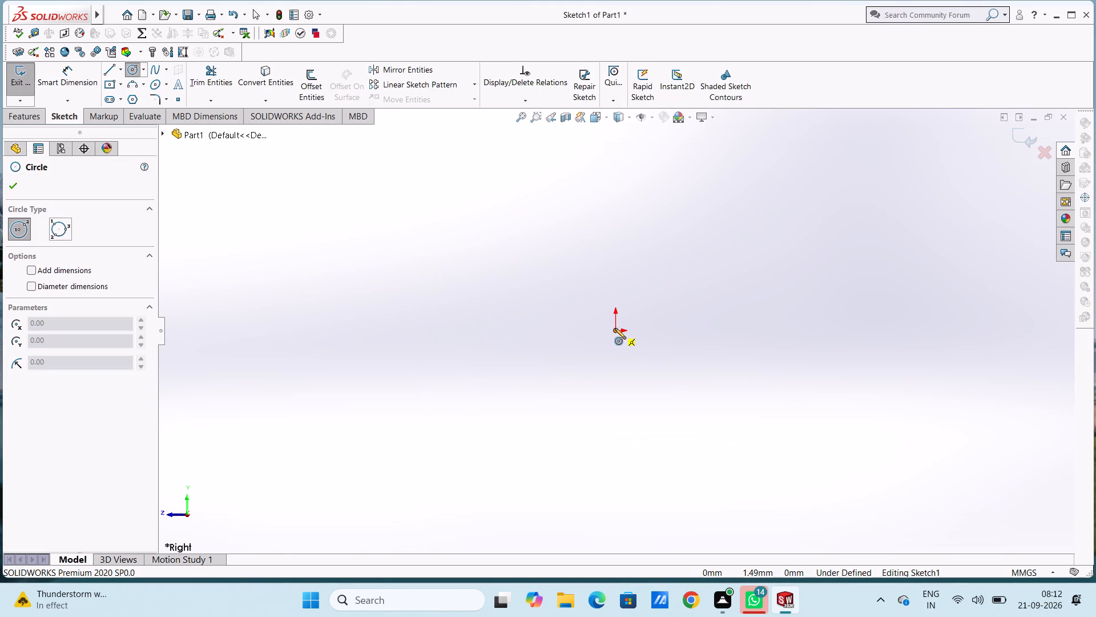
click(615, 328)
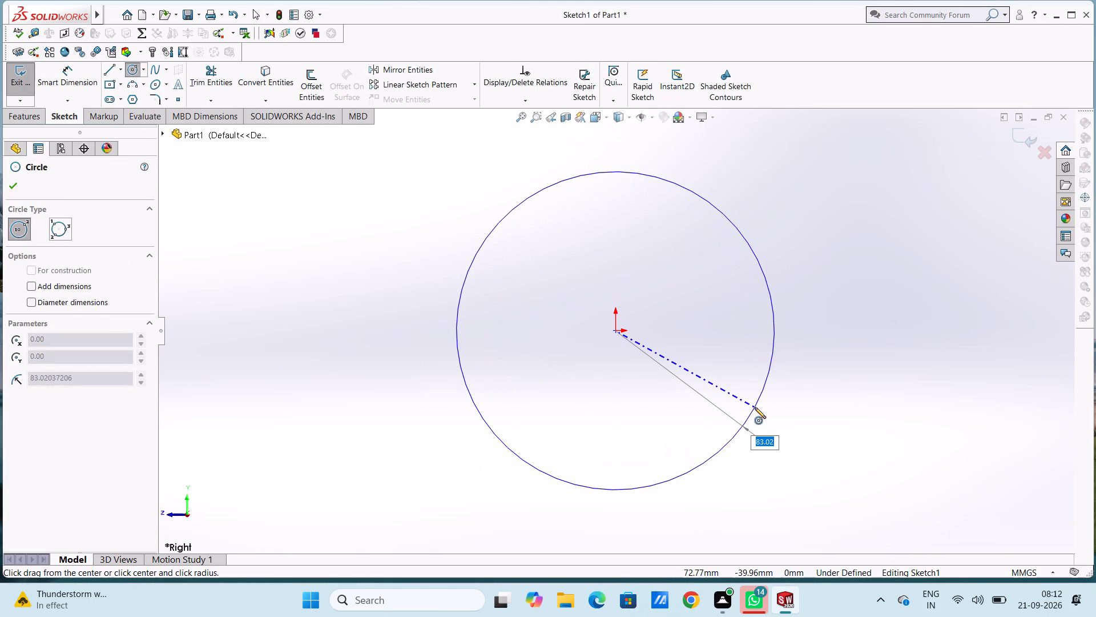
text(24)
key(0)
key(Return)
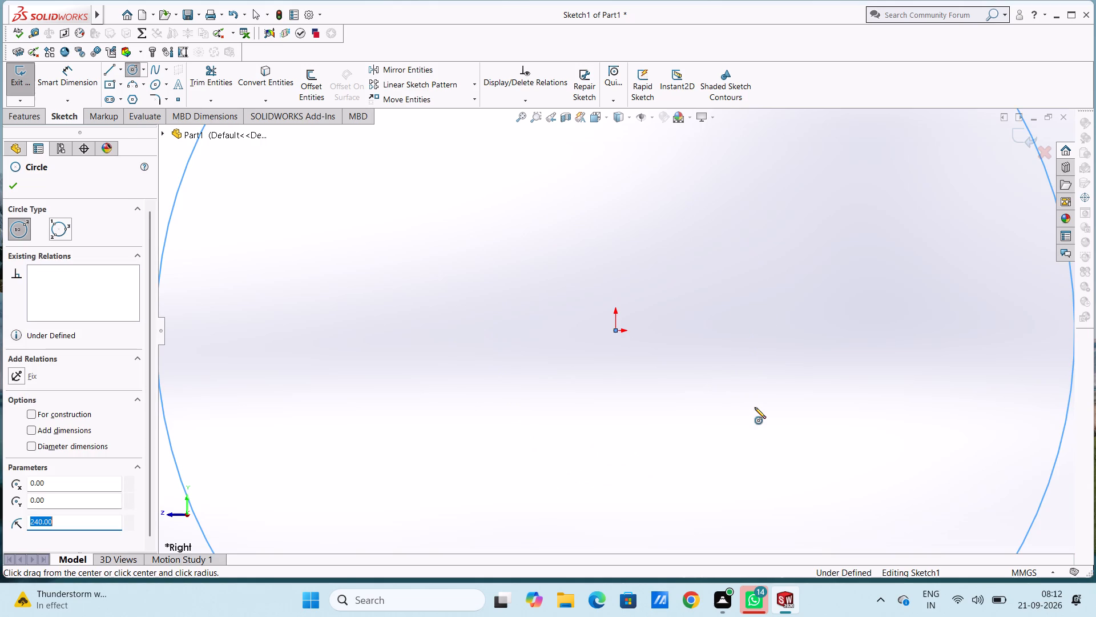
Add a 480 mm diameter dimension to the circle.
scroll(755, 407, up, 7)
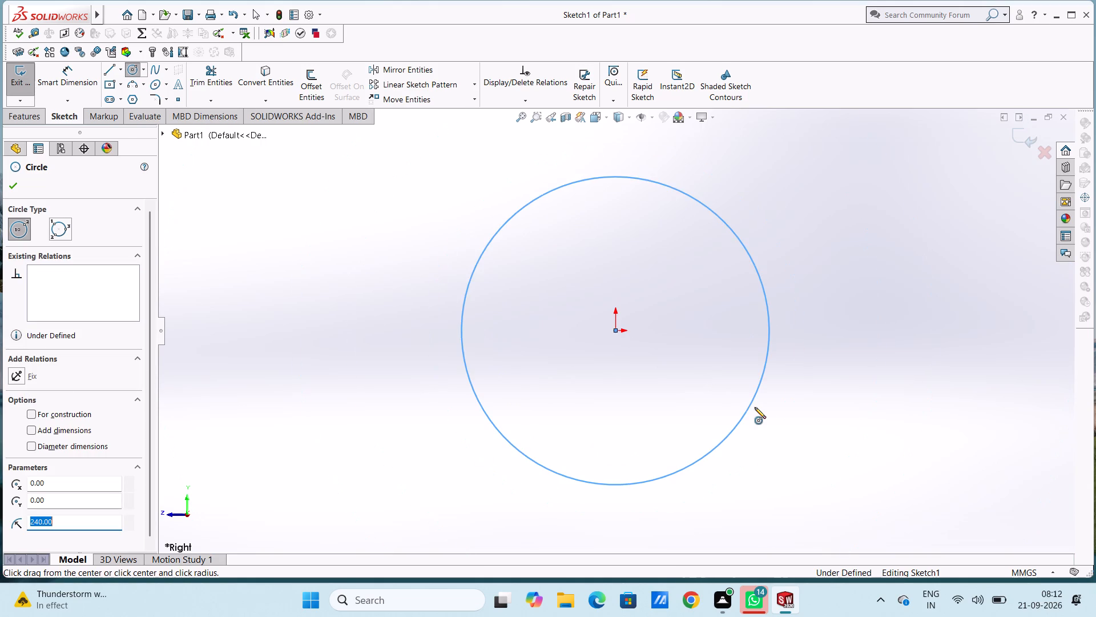
scroll(755, 407, up, 2)
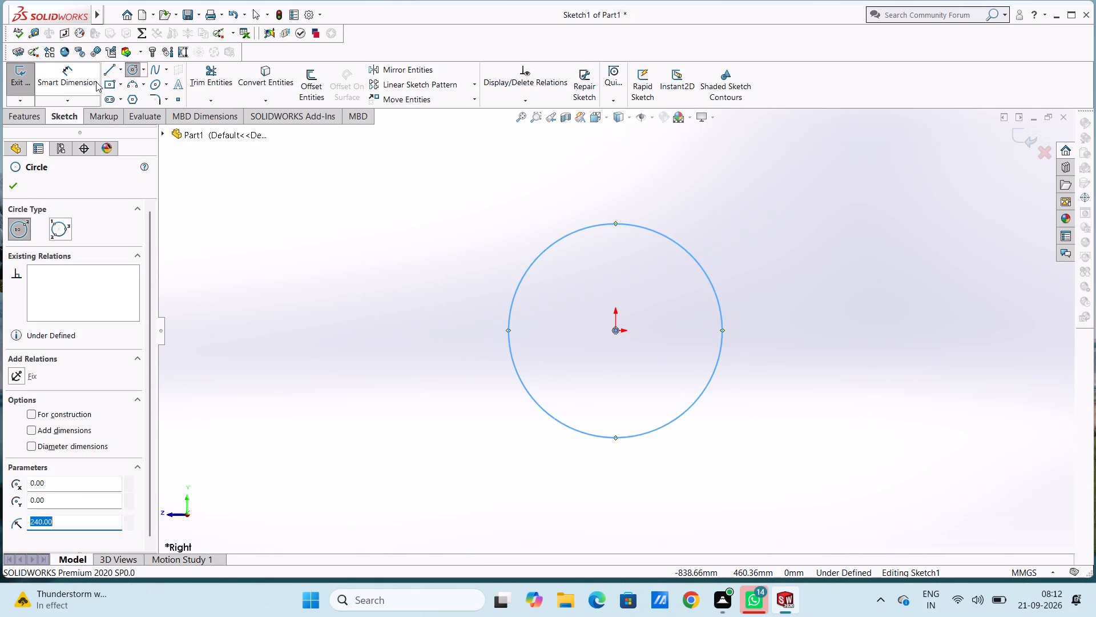
click(96, 82)
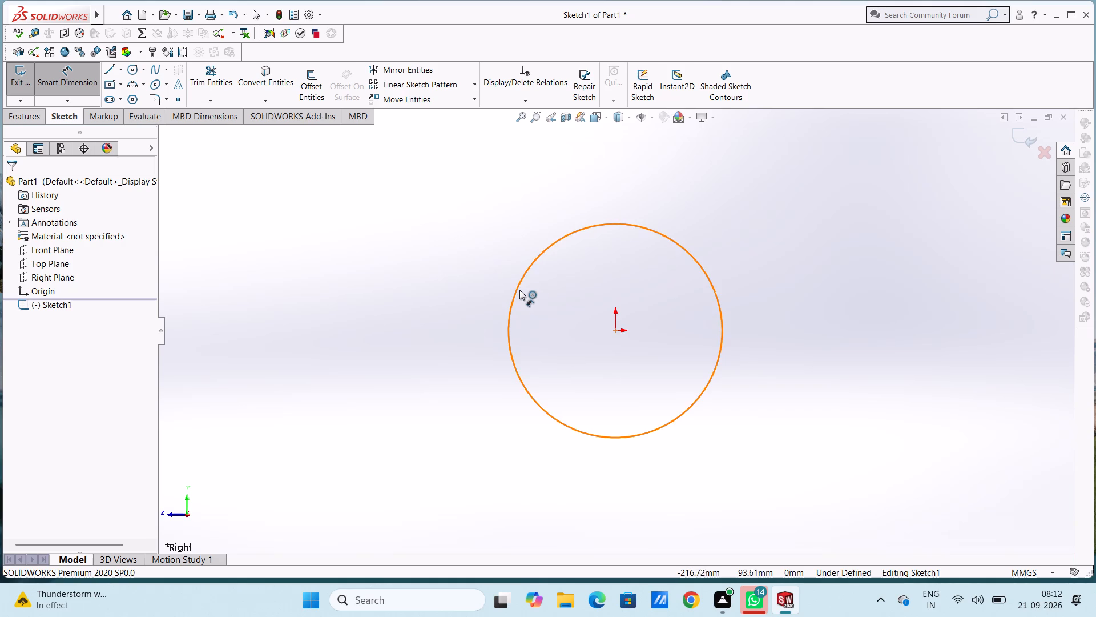
click(519, 290)
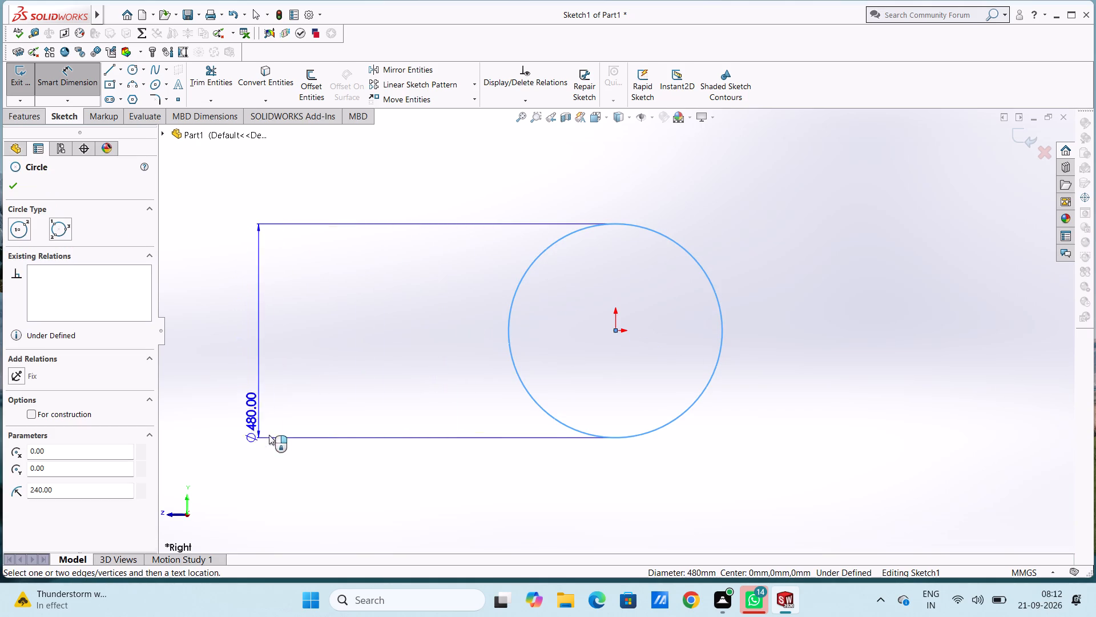
click(275, 452)
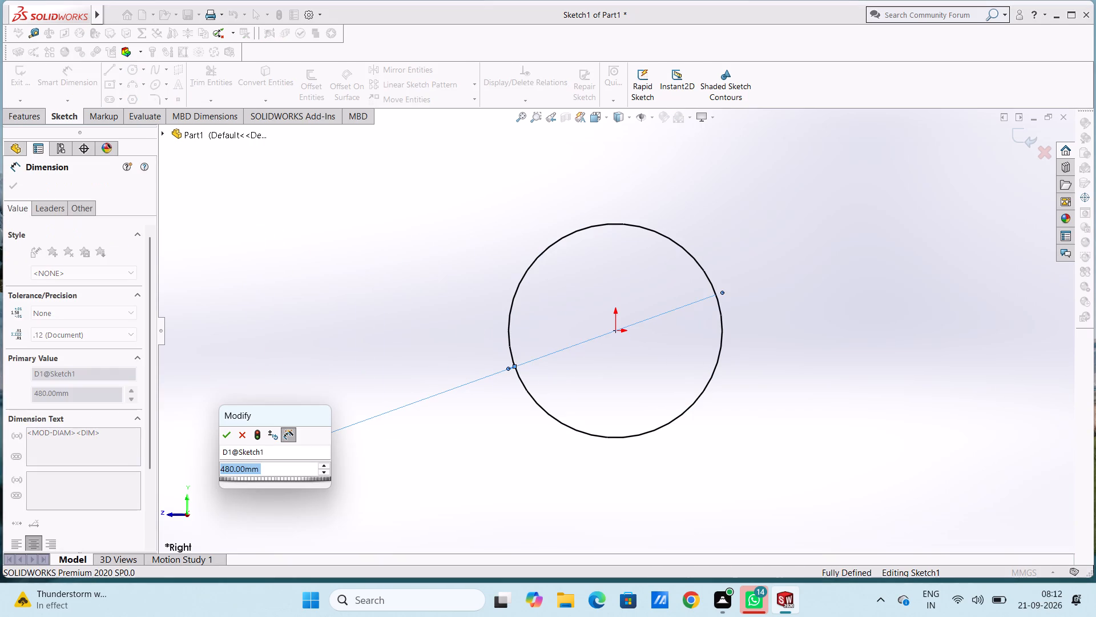
click(228, 439)
click(243, 366)
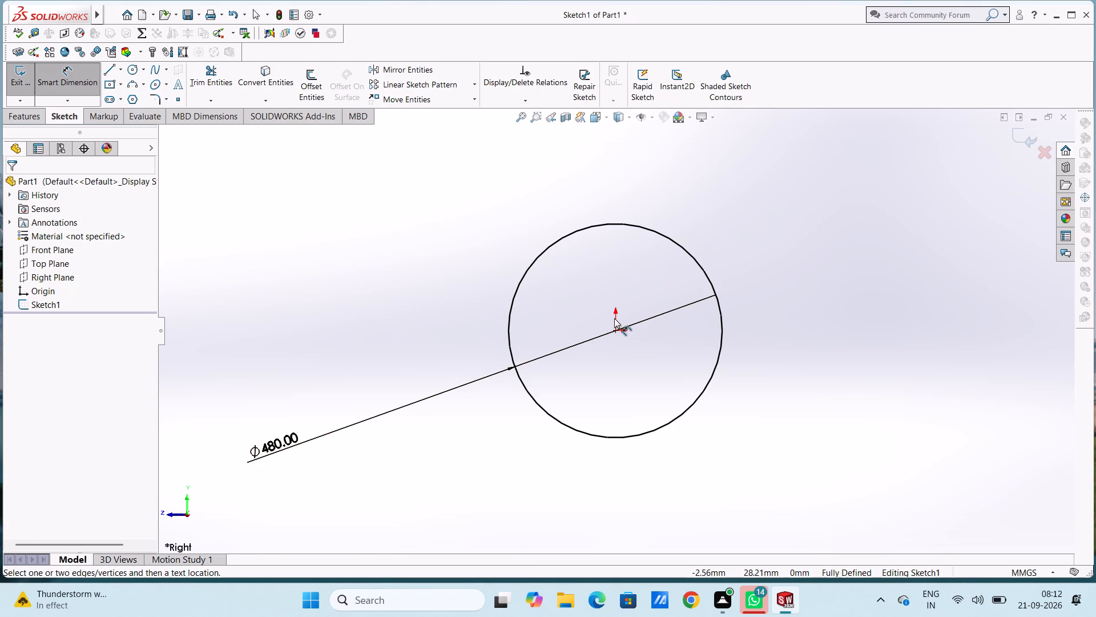
key(Escape)
key(Escape)
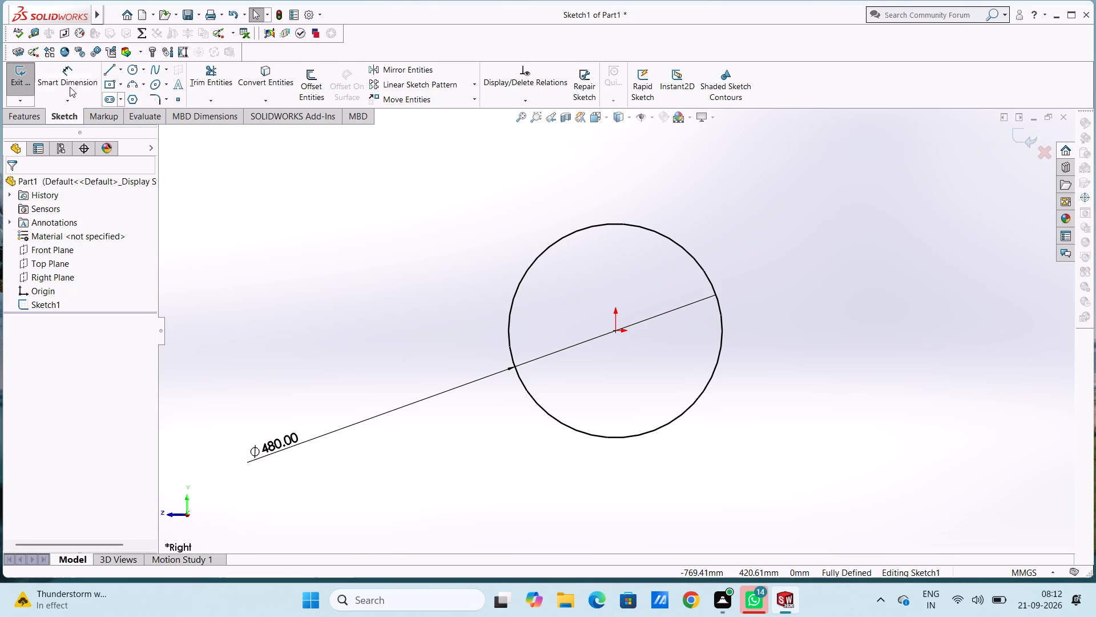
Sketch a horizontal 480 mm line across the circle through its centre, joining its two side quadrant points.
click(107, 73)
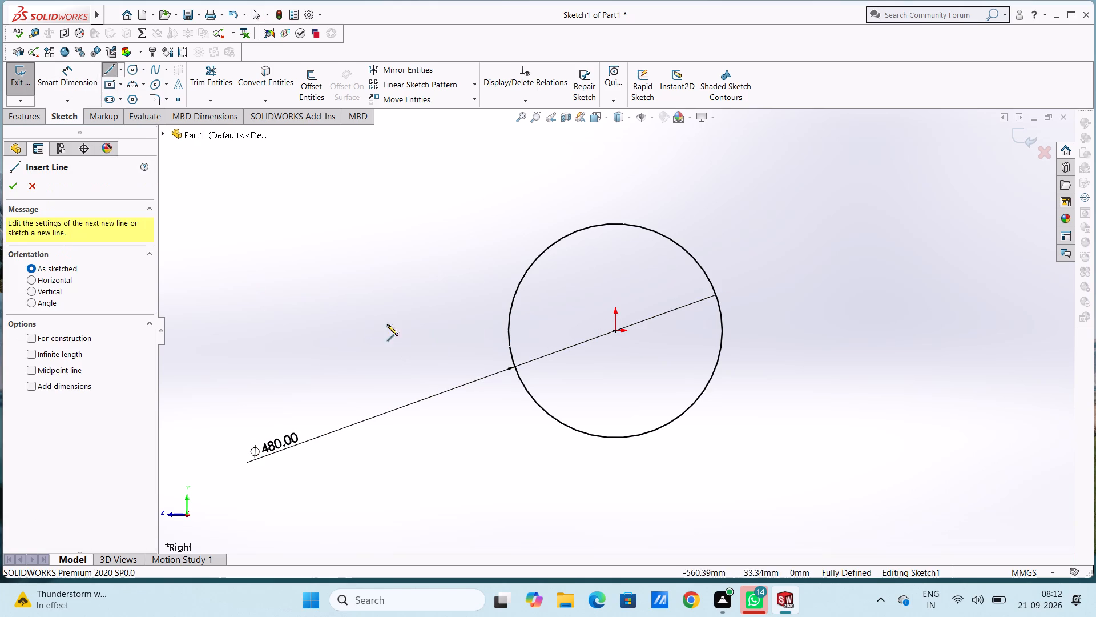
click(506, 331)
click(721, 331)
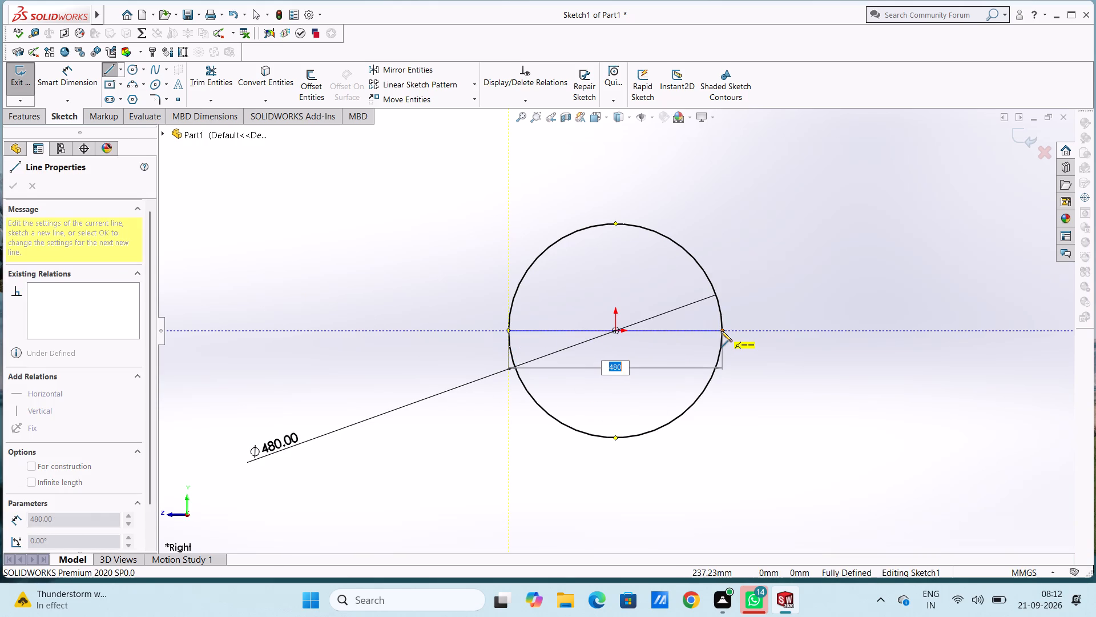
key(Escape)
key(Escape)
key(Escape)
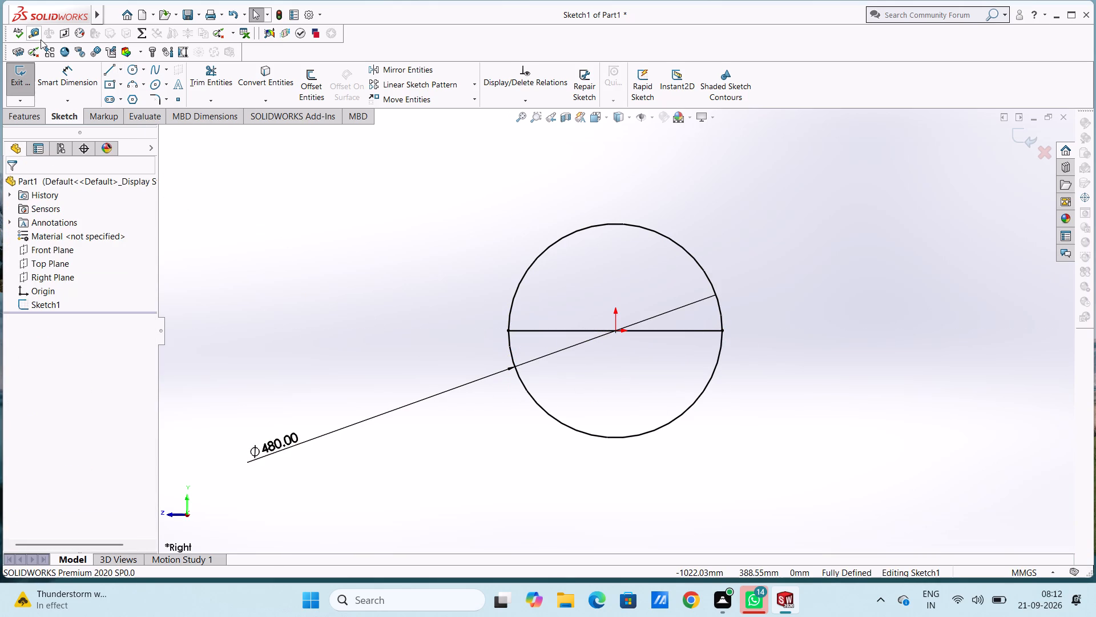
Sketch a slanted line about 283 mm long from outside the circle, slightly above the horizontal line's -Y-free end, to the origin.
click(114, 75)
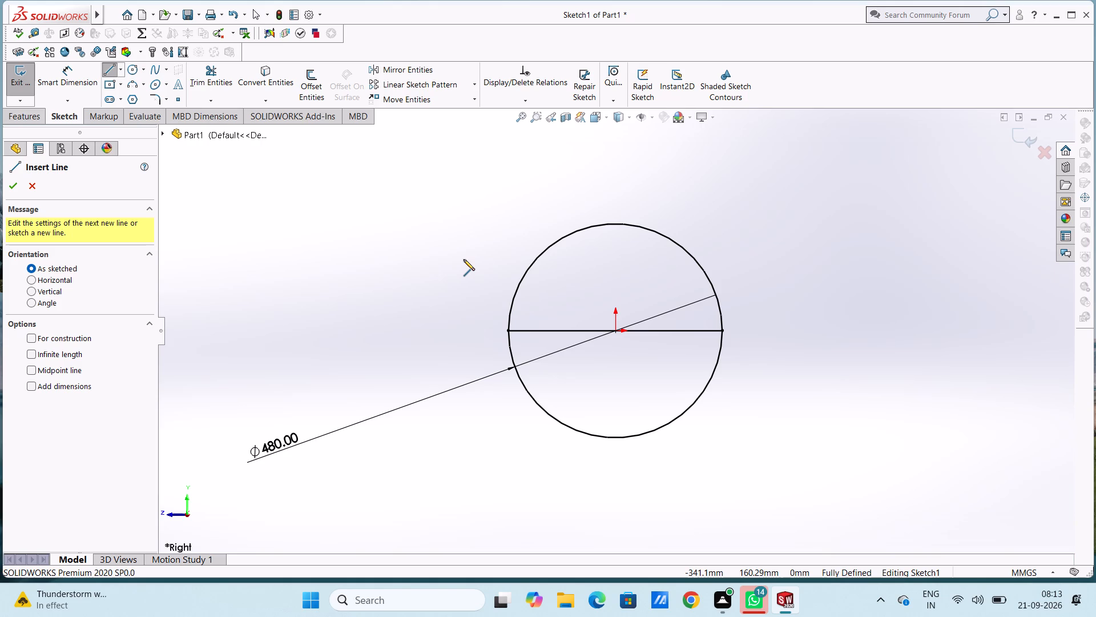
click(494, 296)
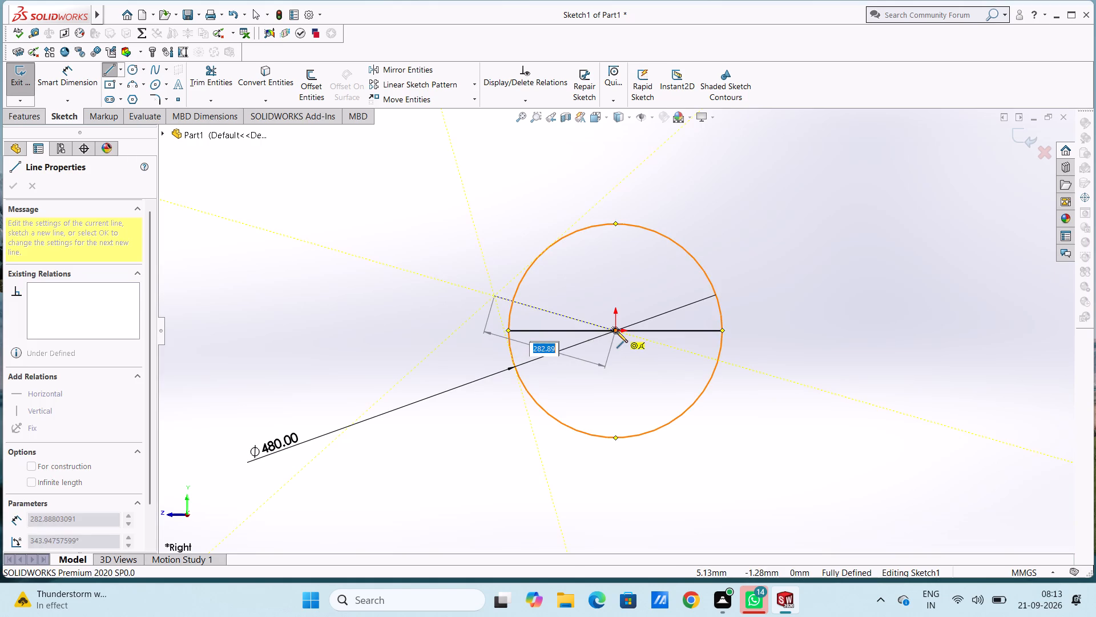
click(616, 331)
key(Escape)
key(Escape)
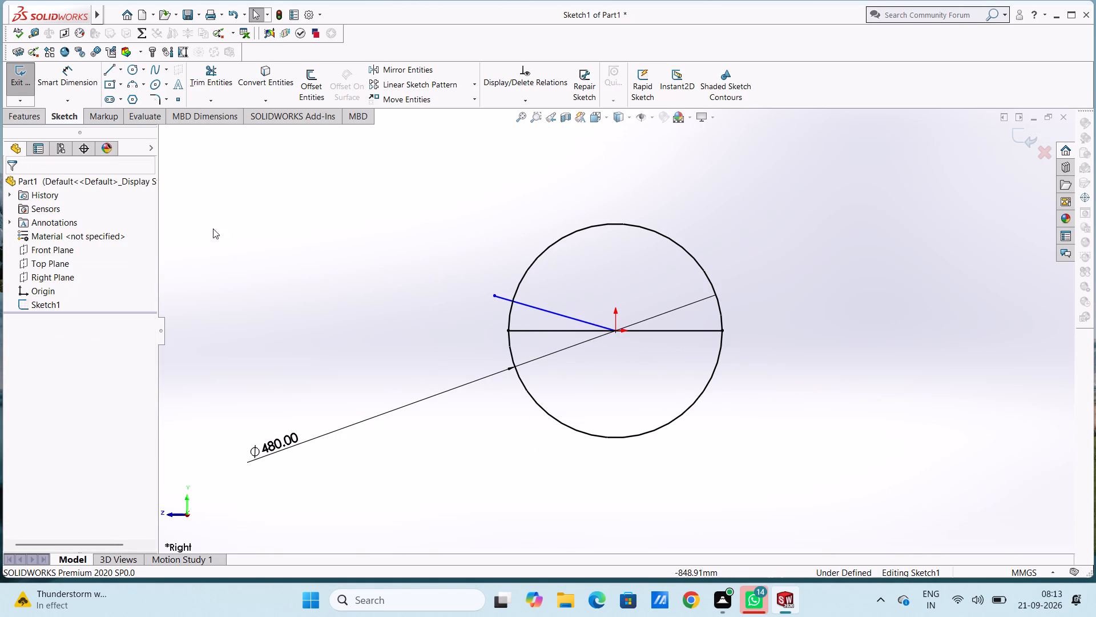
Dimension the angle between the slanted line and the horizontal line as 10 degrees.
click(68, 80)
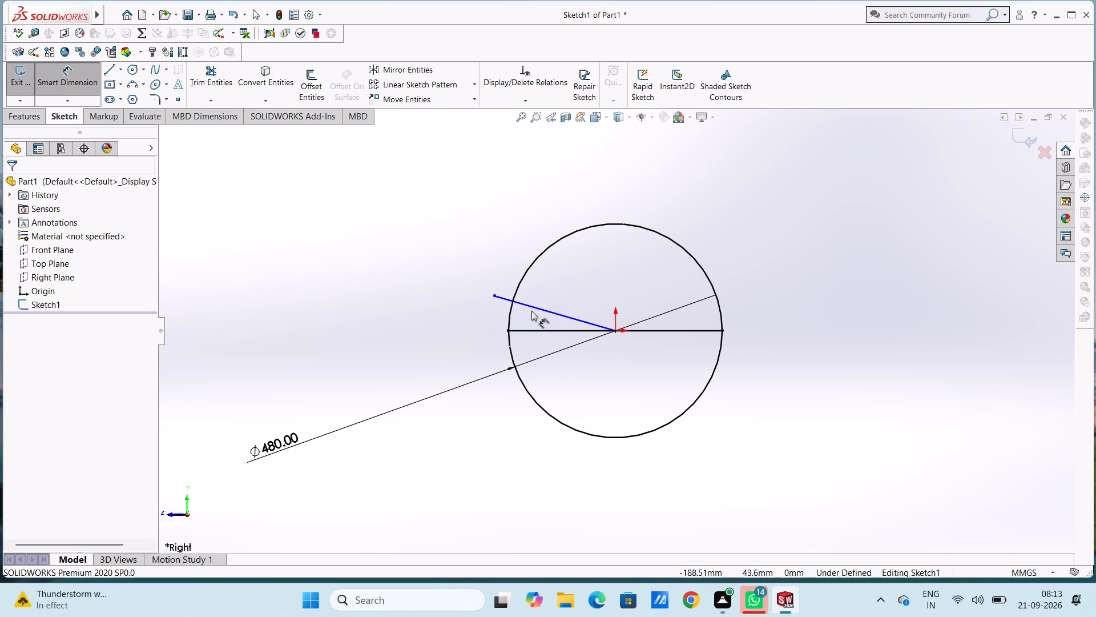
click(531, 304)
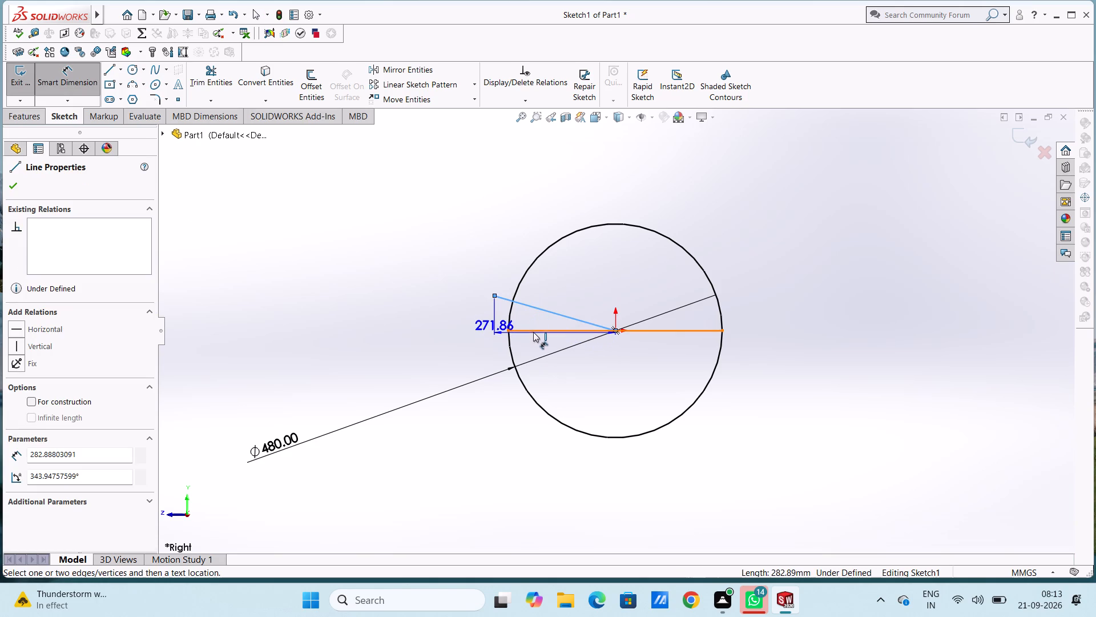
click(533, 331)
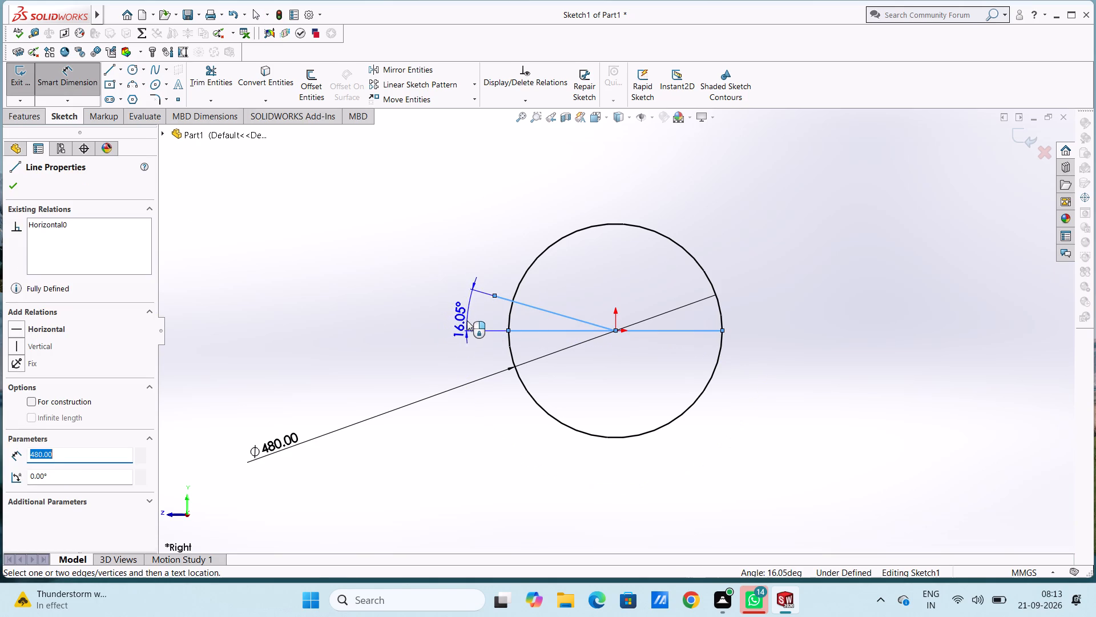
click(497, 319)
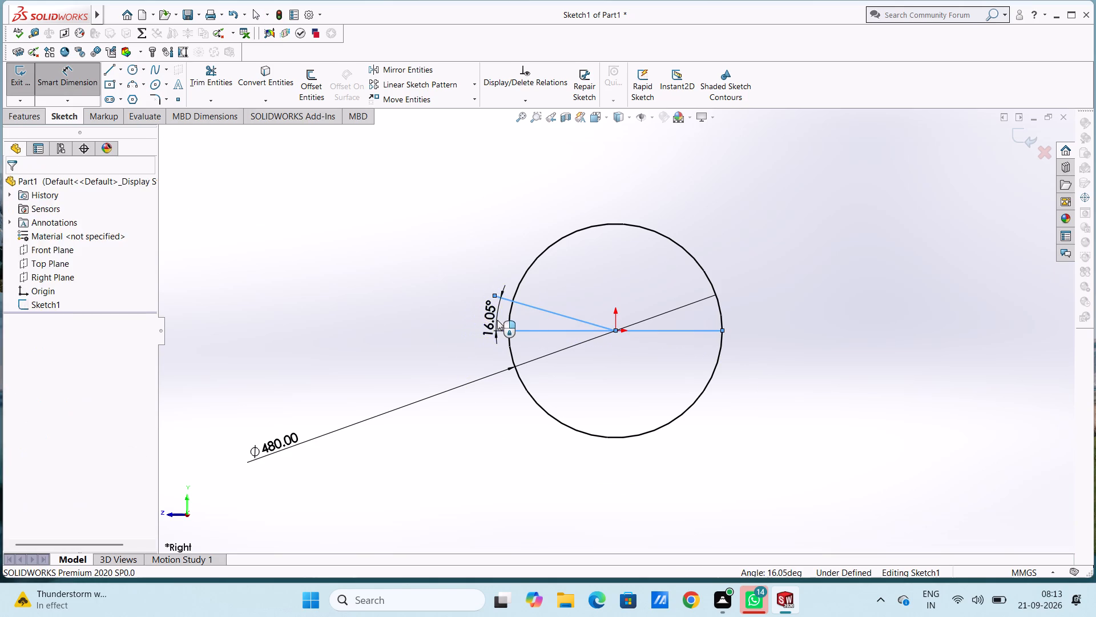
text(10)
key(Return)
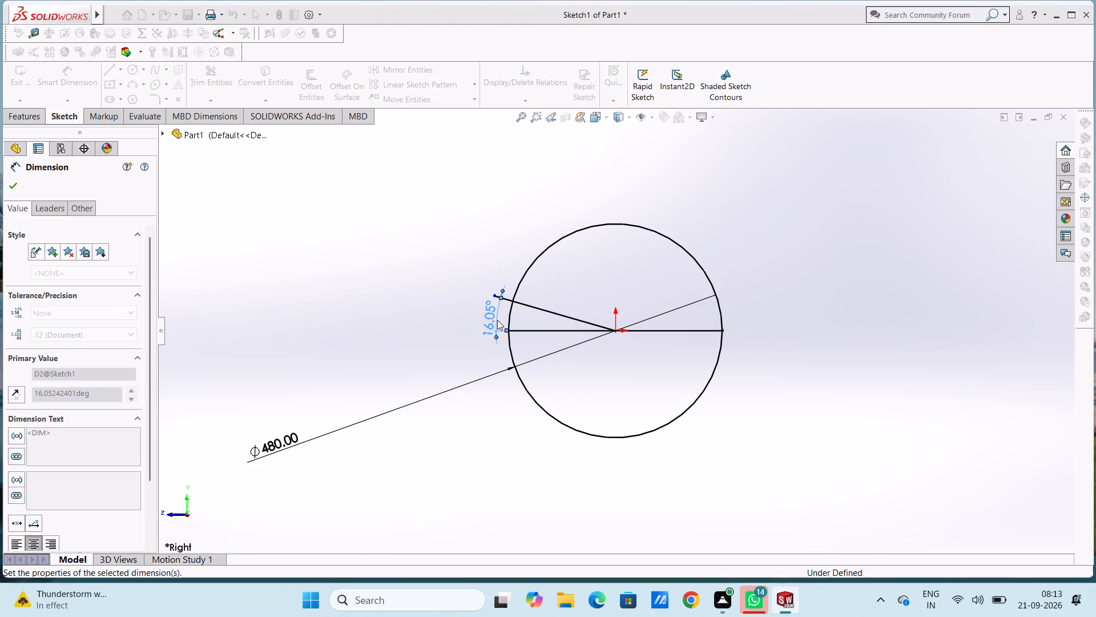
click(406, 349)
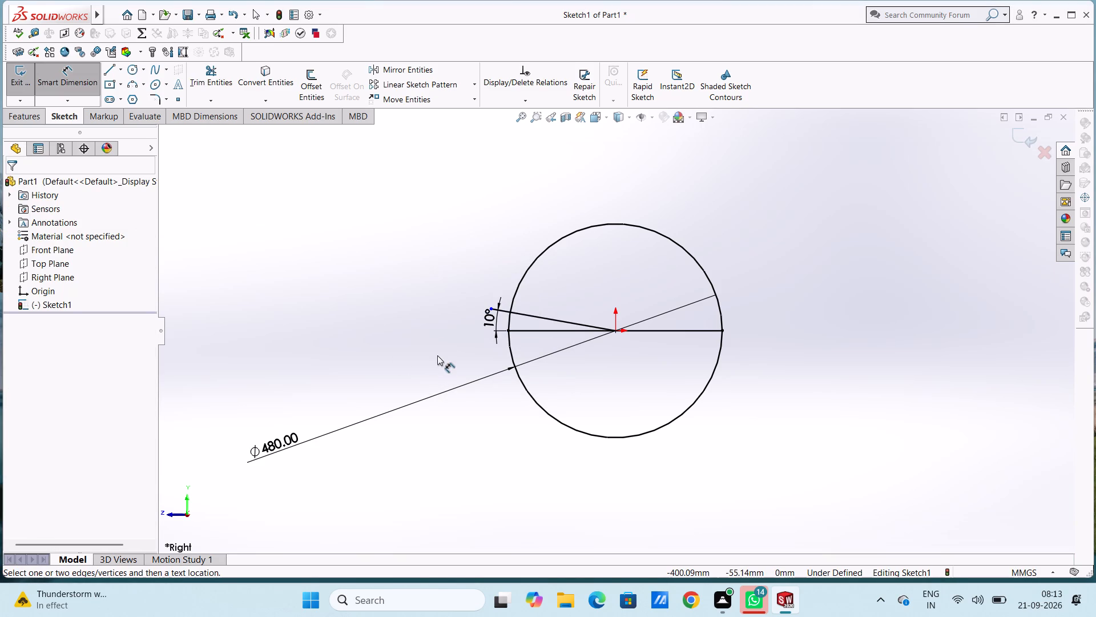
Sketch a vertical 240 mm line from the circle's top quadrant point to the origin.
click(106, 74)
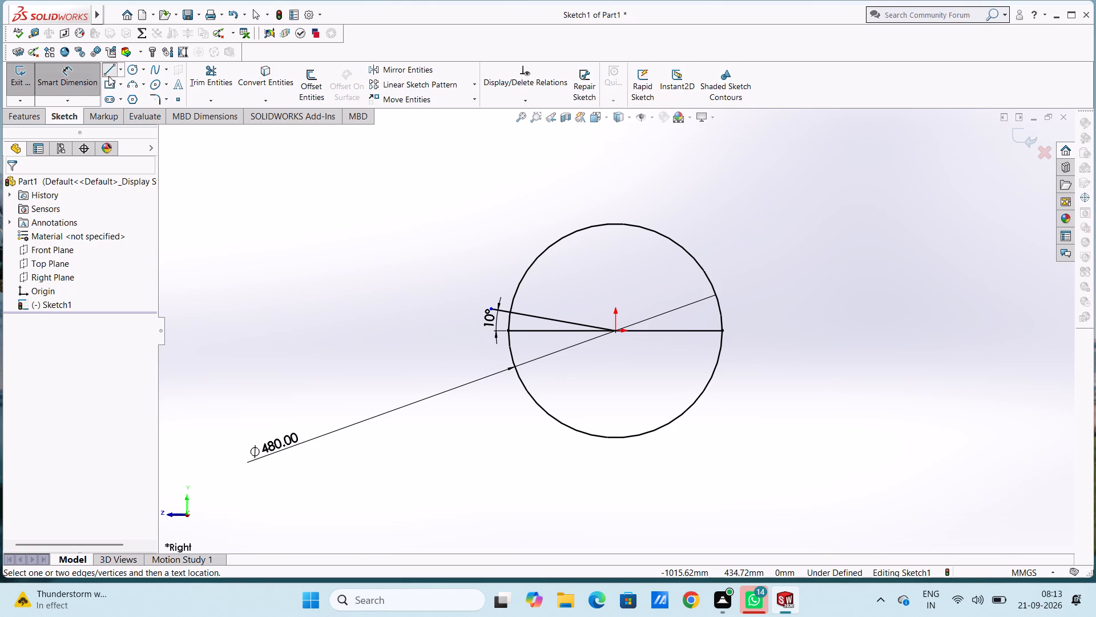
click(614, 222)
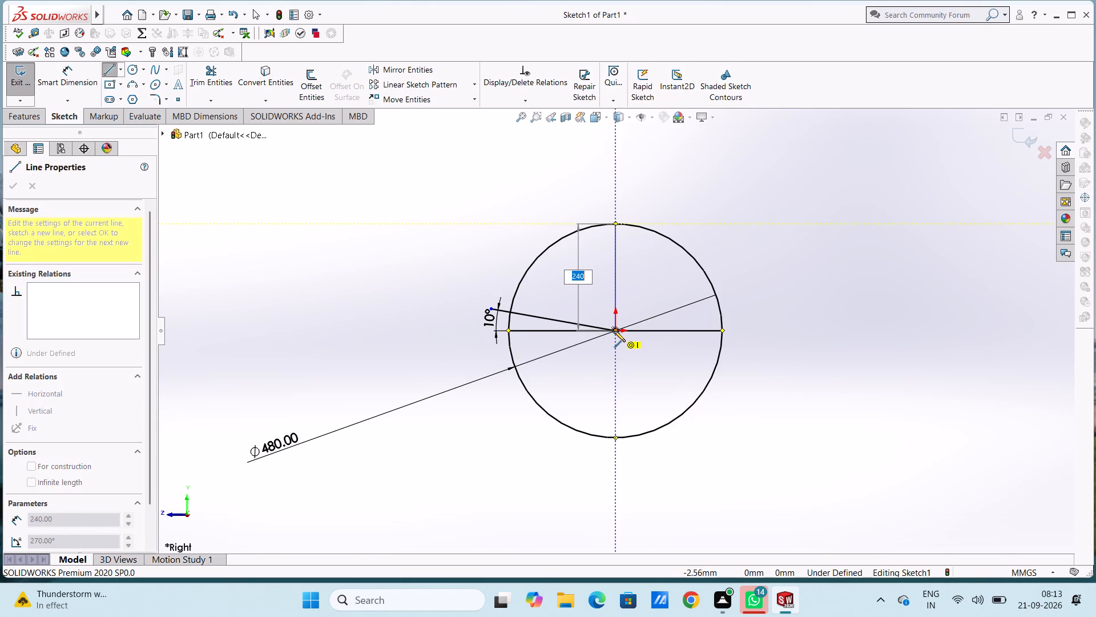
click(614, 331)
key(Escape)
key(Escape)
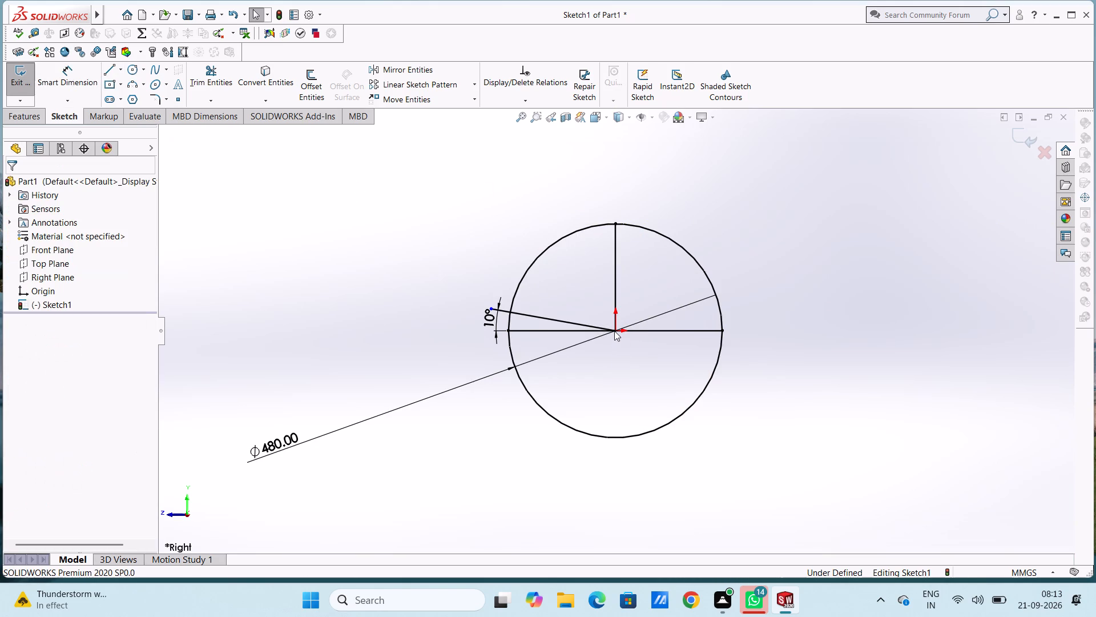
Set the angle between the slanted line and the horizontal line to 5 degrees.
scroll(614, 331, down, 3)
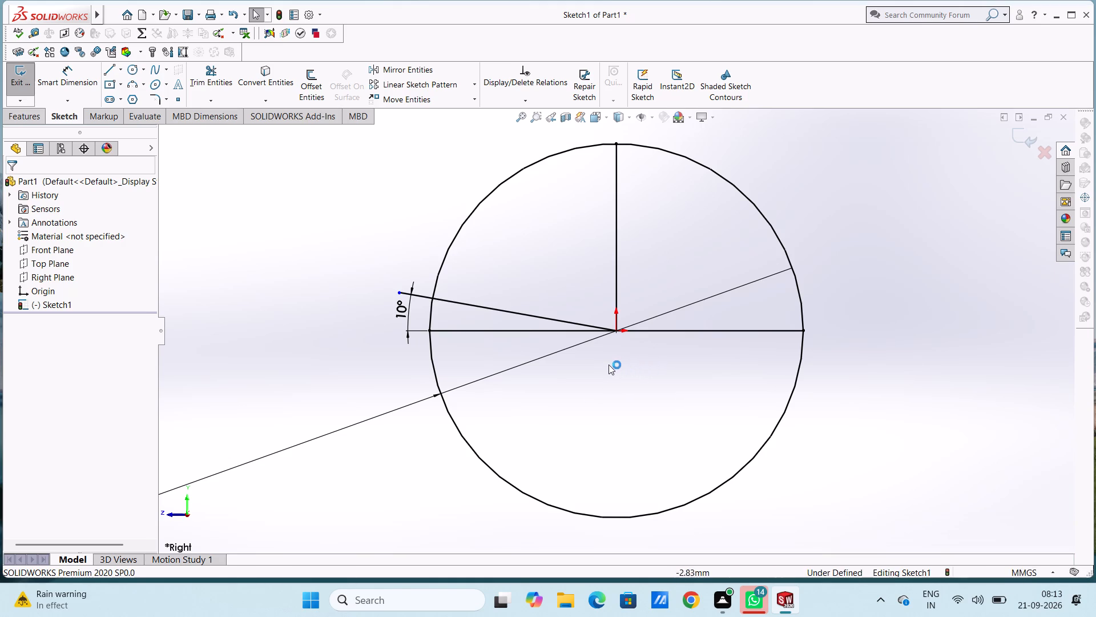
double_click(406, 308)
key(5)
key(Return)
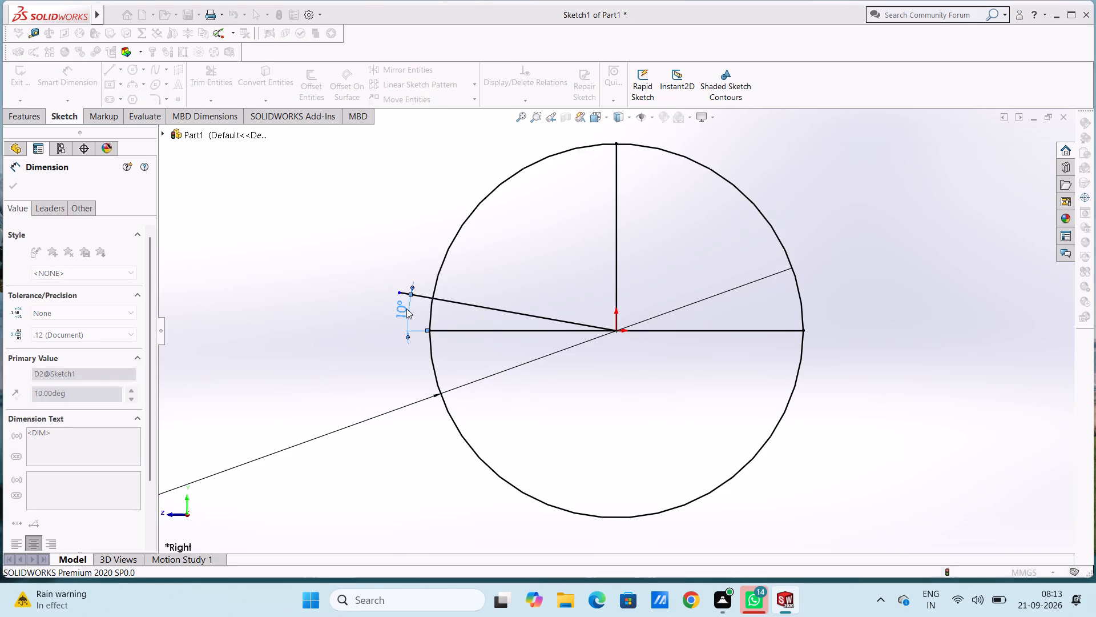
click(330, 331)
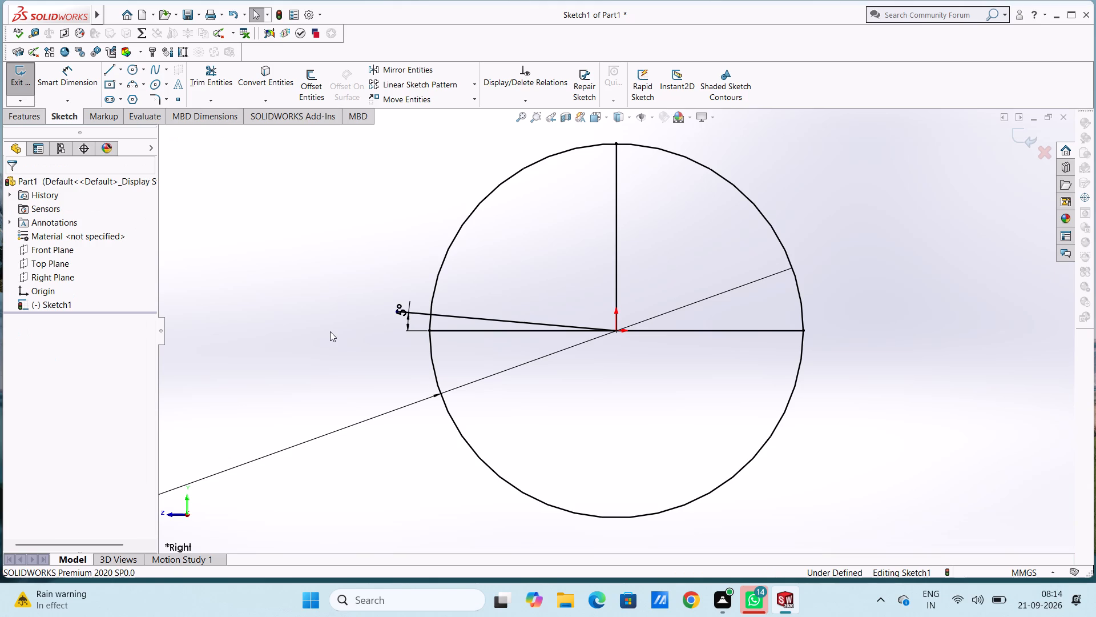
scroll(330, 331, up, 2)
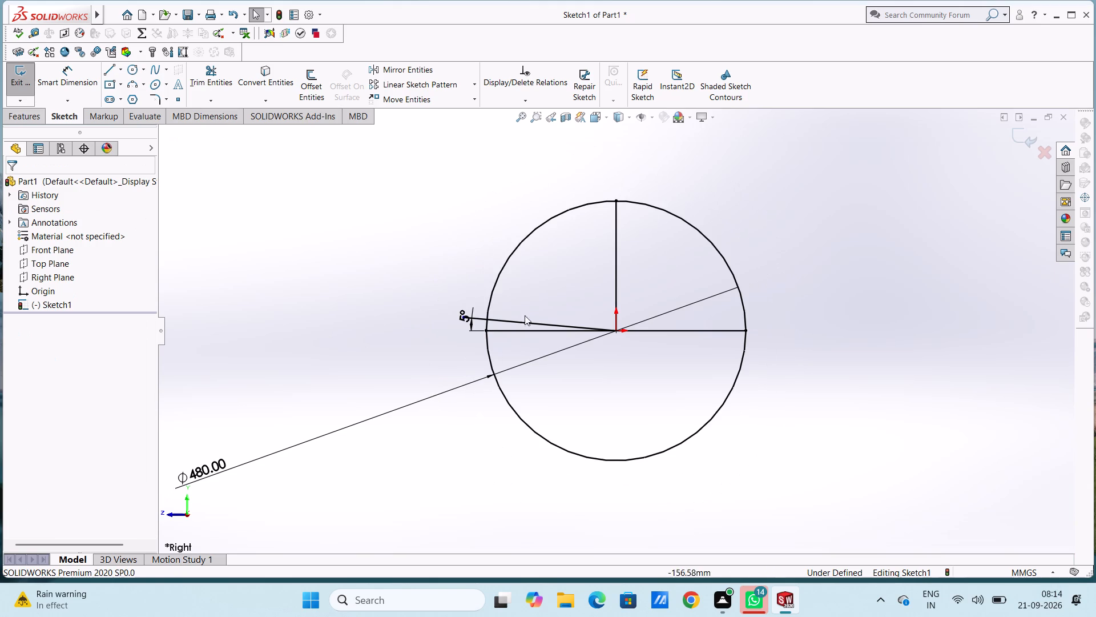
Trim the slanted line's overhang outside the circle and trim away the entire horizontal line.
scroll(518, 306, down, 3)
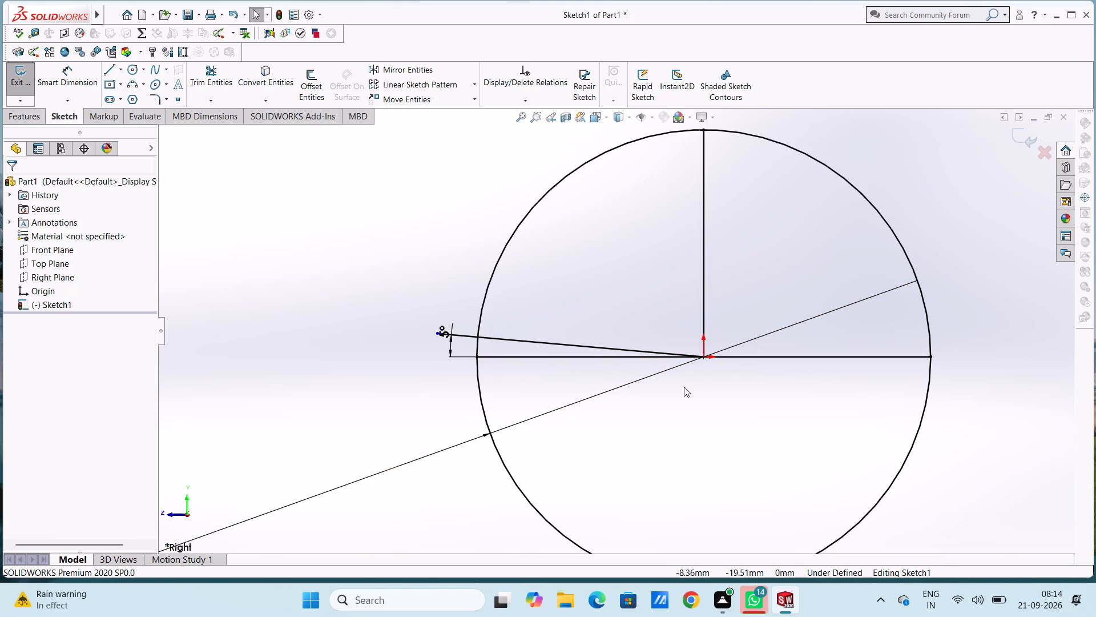
click(106, 73)
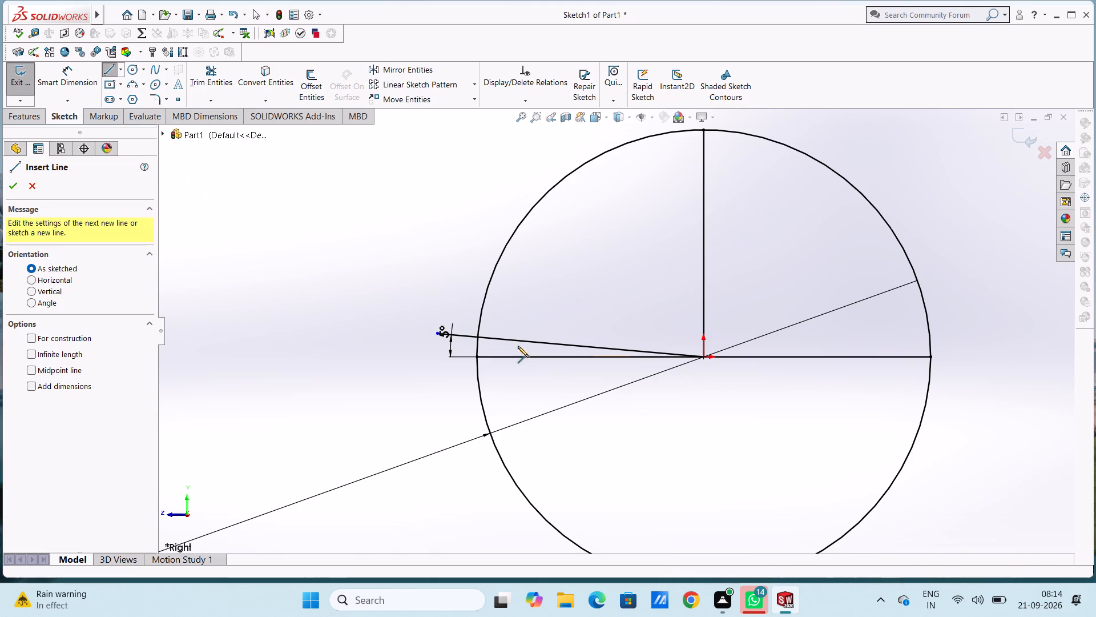
key(Escape)
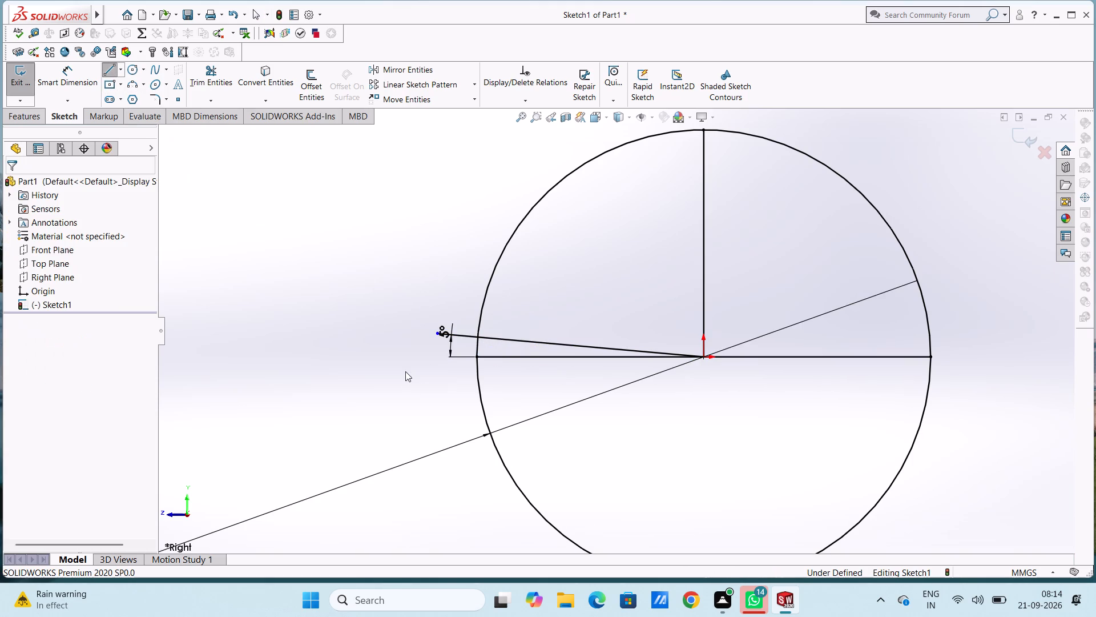
click(215, 69)
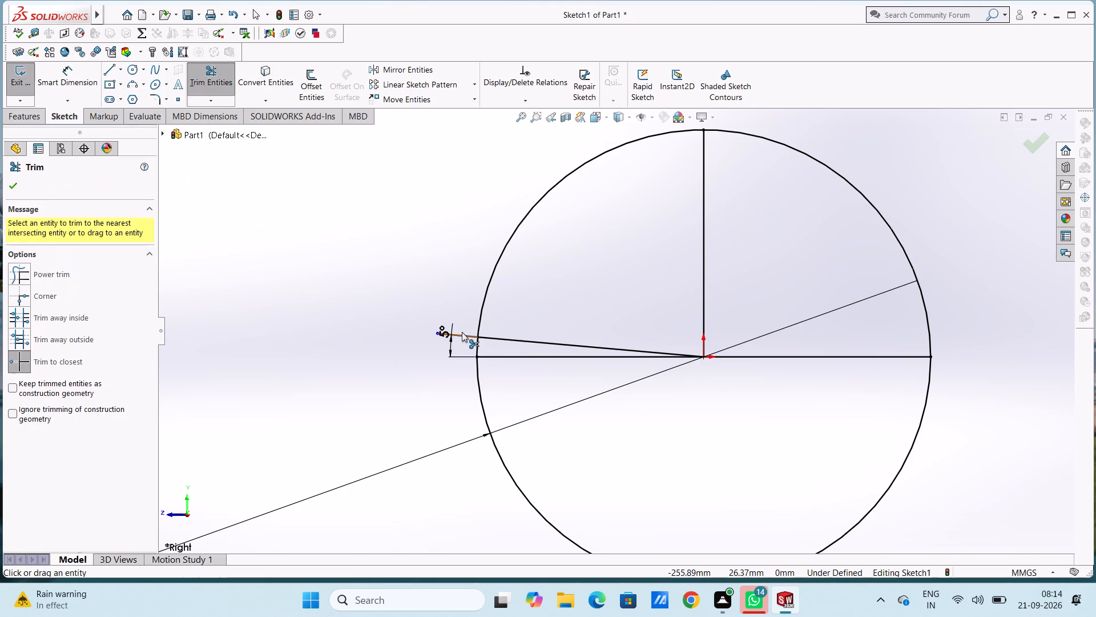
click(461, 334)
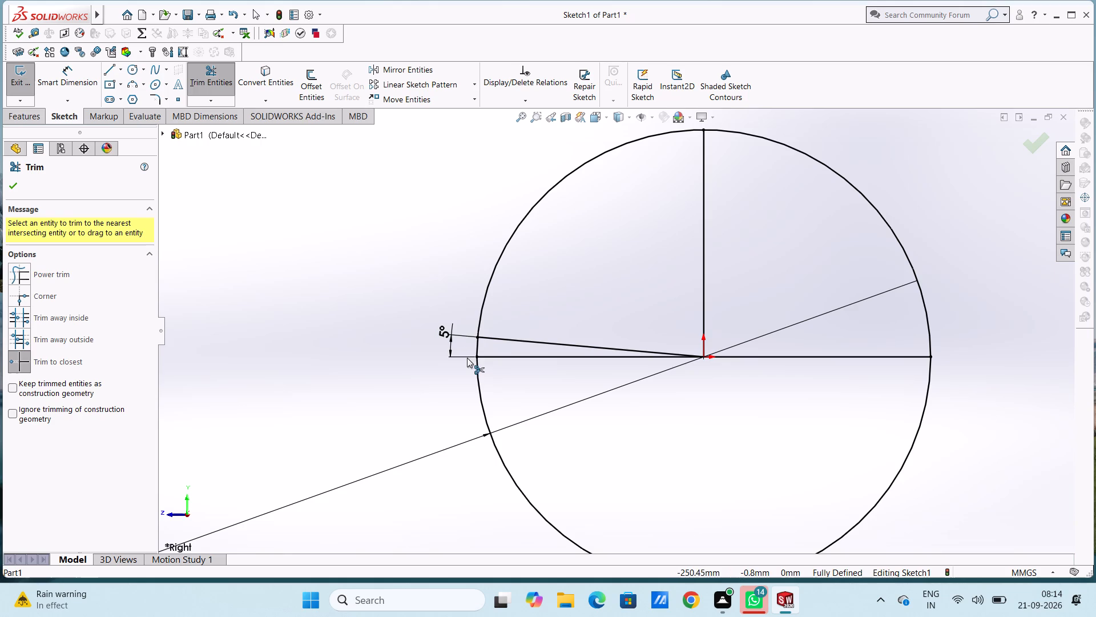
click(467, 357)
click(506, 357)
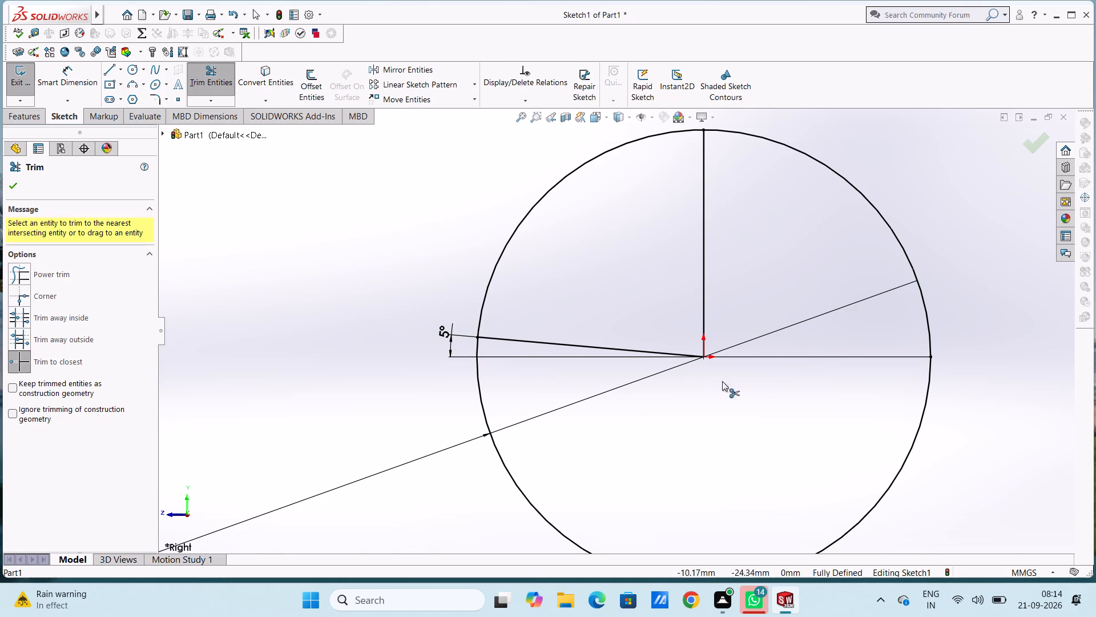
double_click(811, 355)
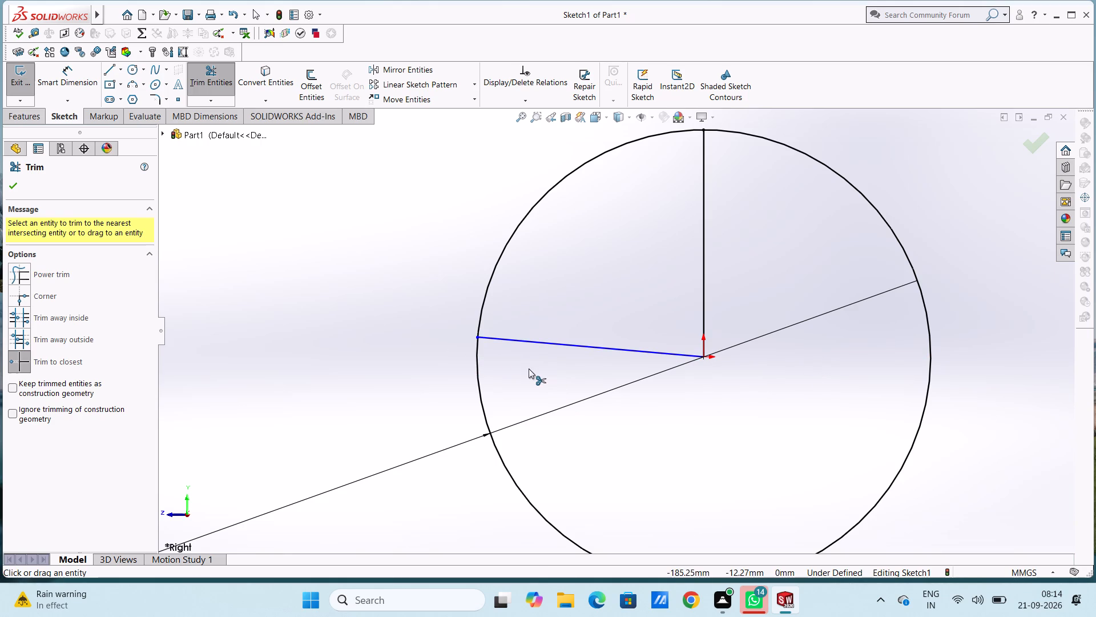
Trim the circle to the arc between the slanted line and the top quadrant point, and trim away the vertical line.
click(529, 368)
click(479, 389)
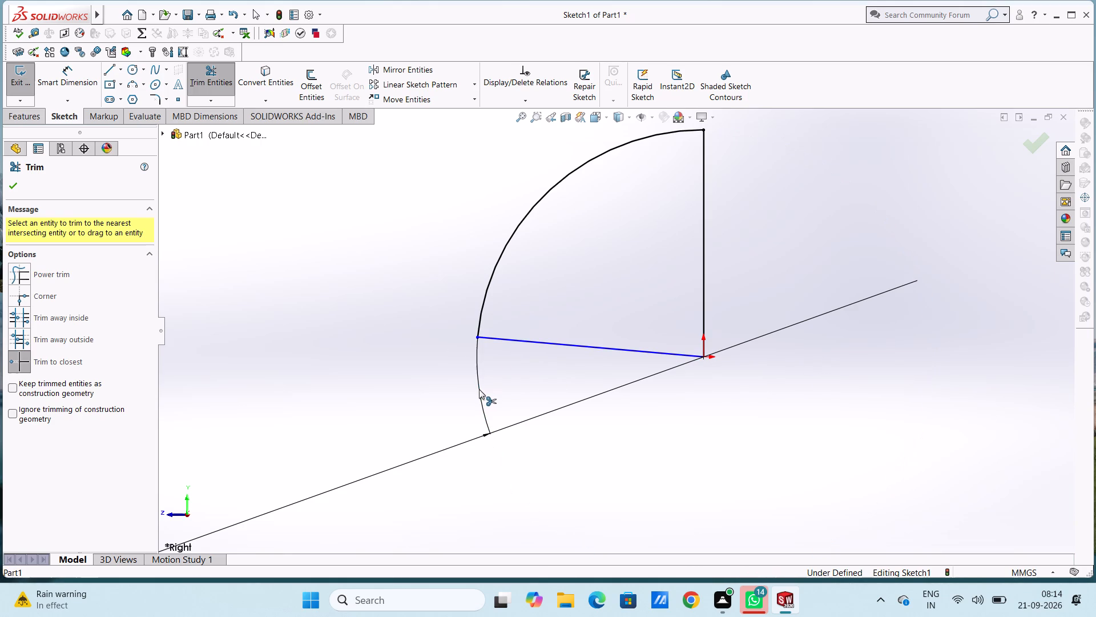
click(703, 262)
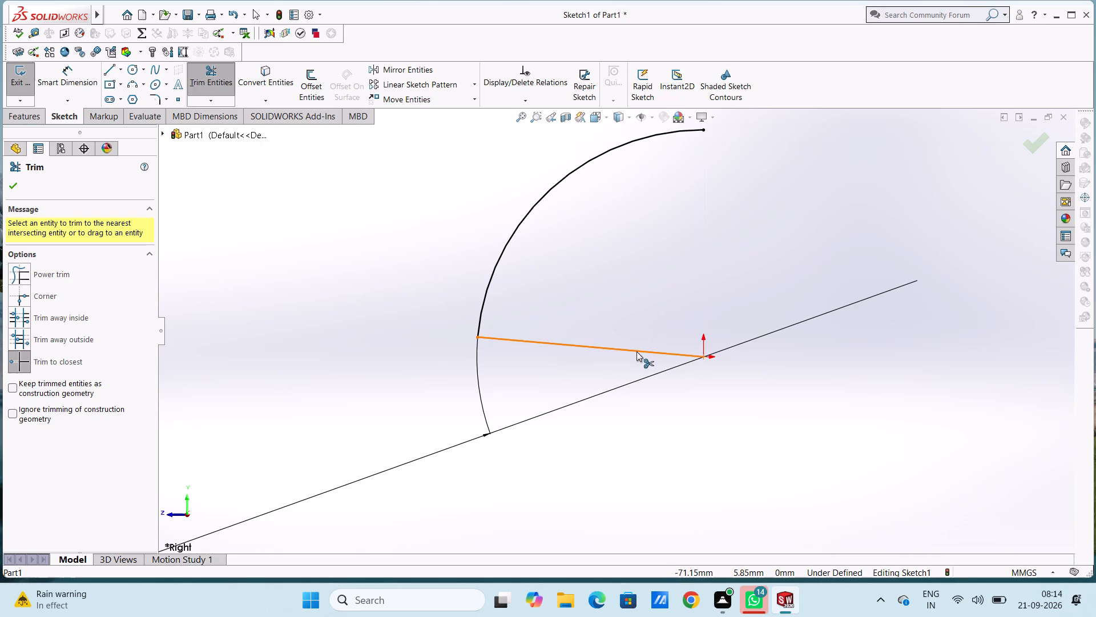
scroll(632, 364, up, 3)
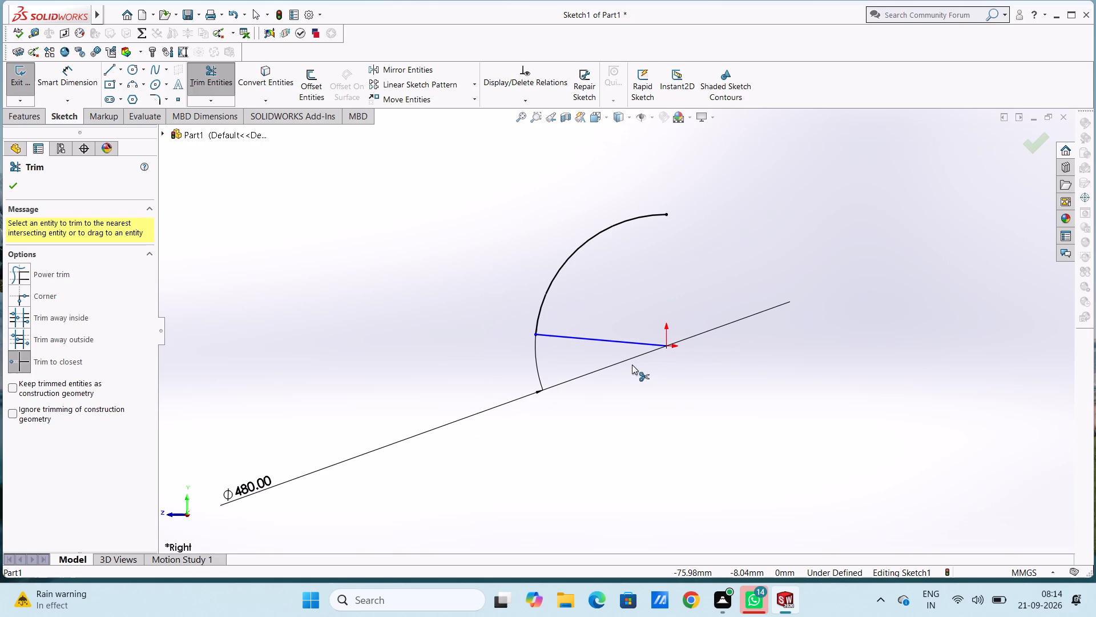
scroll(632, 355, up, 2)
key(Escape)
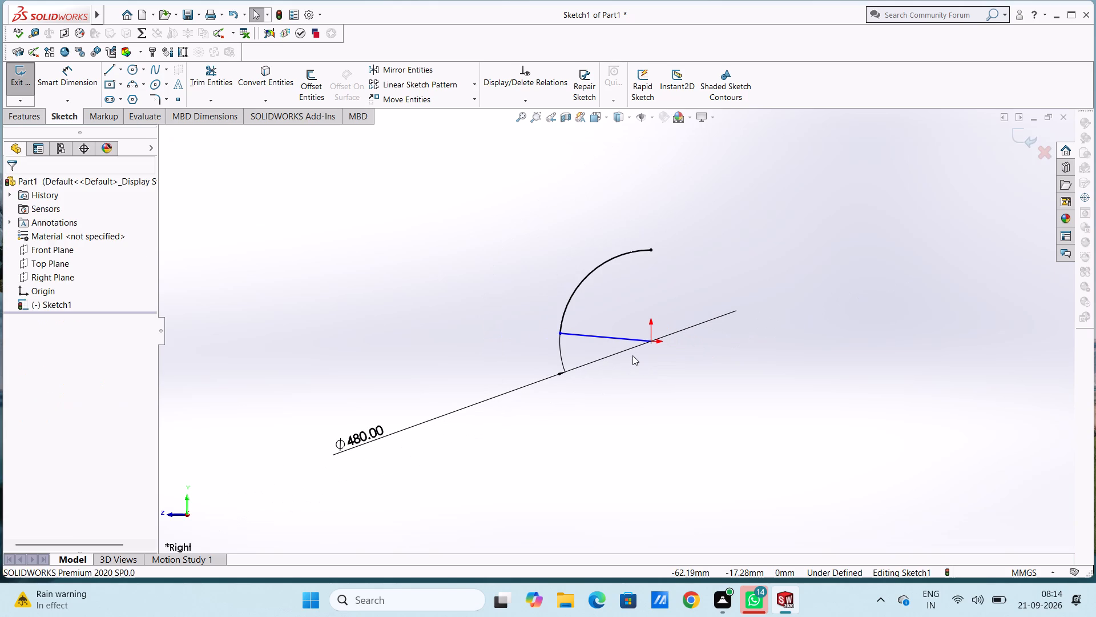
key(Escape)
Sketch connected lines from the arc's lower end: 20 mm horizontally outward, 140 mm vertically up, and 16 mm horizontally back toward the arc.
scroll(645, 302, down, 5)
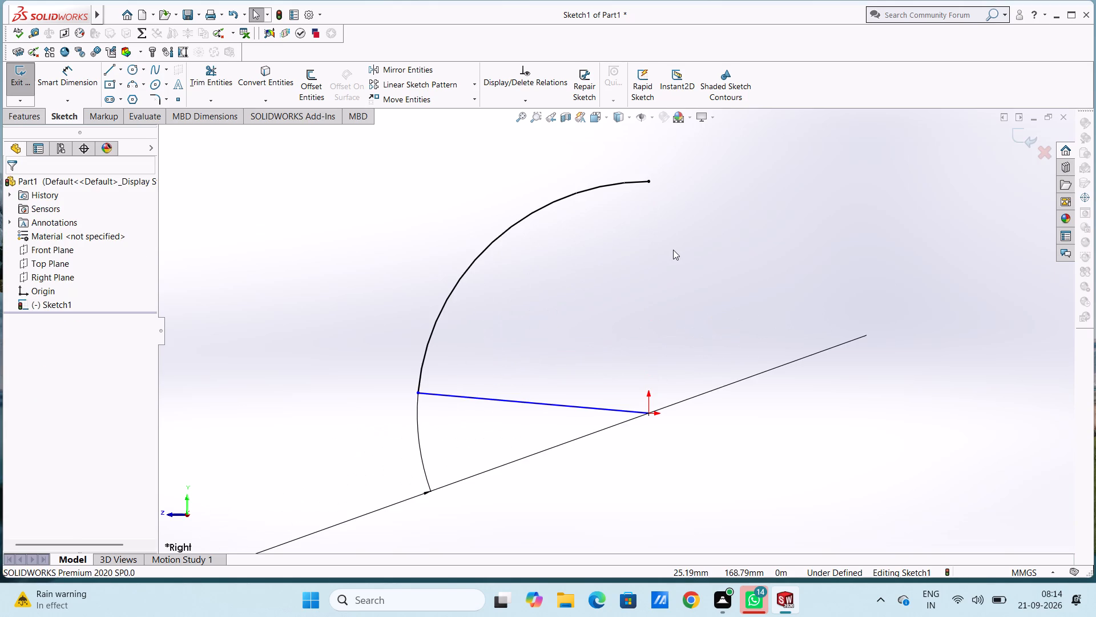
scroll(673, 248, up, 3)
scroll(673, 248, down, 3)
scroll(650, 360, up, 1)
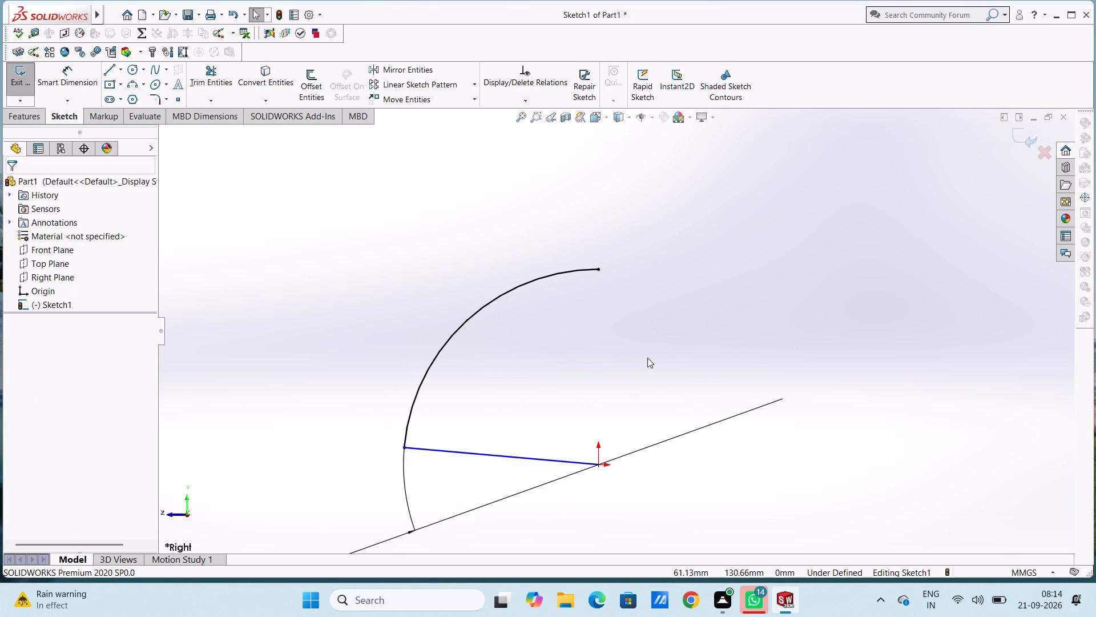
click(112, 74)
click(404, 447)
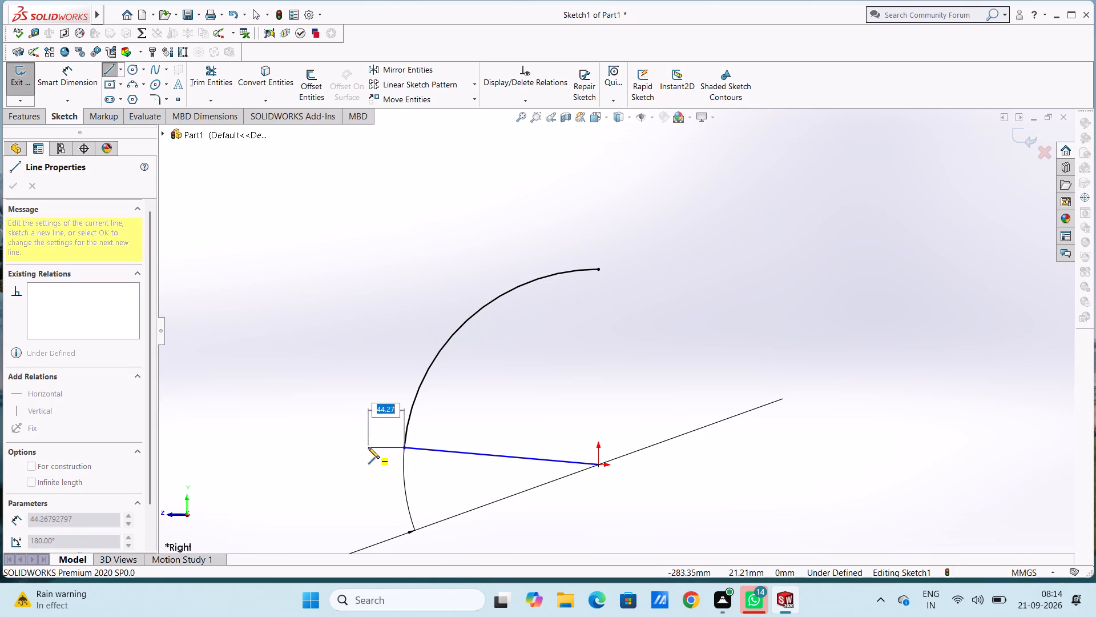
text(20)
key(Return)
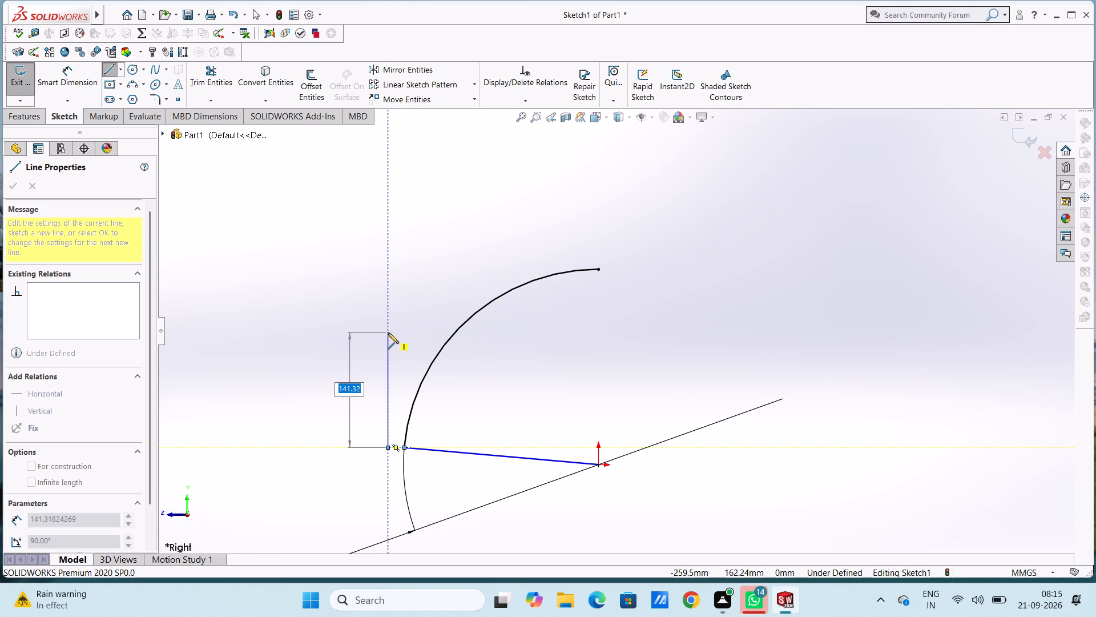
text(140)
key(Return)
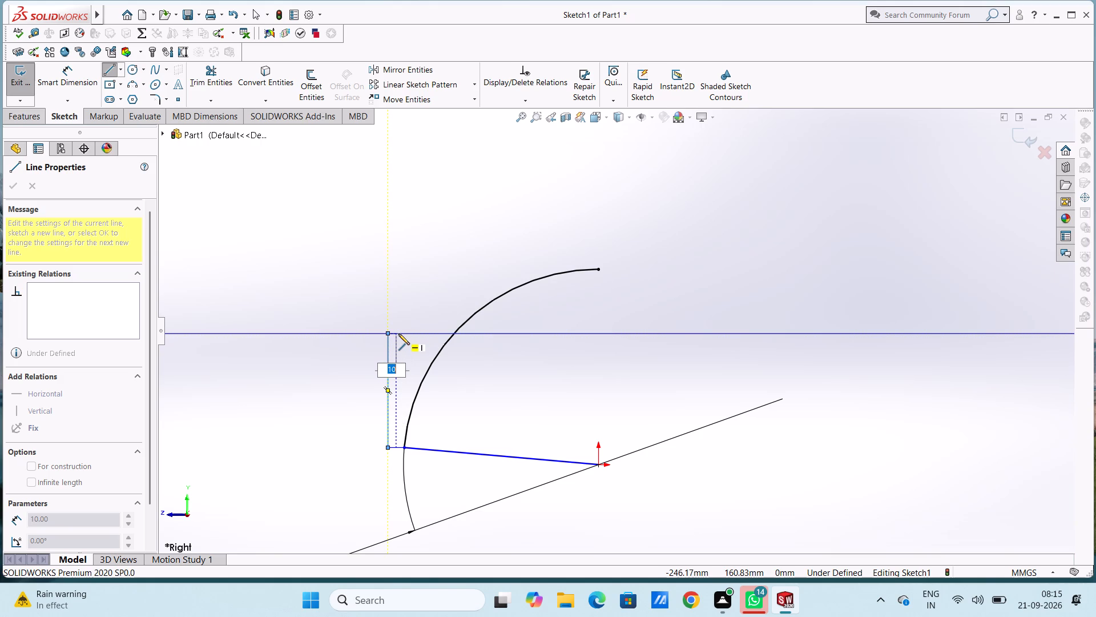
text(16)
key(Return)
key(Escape)
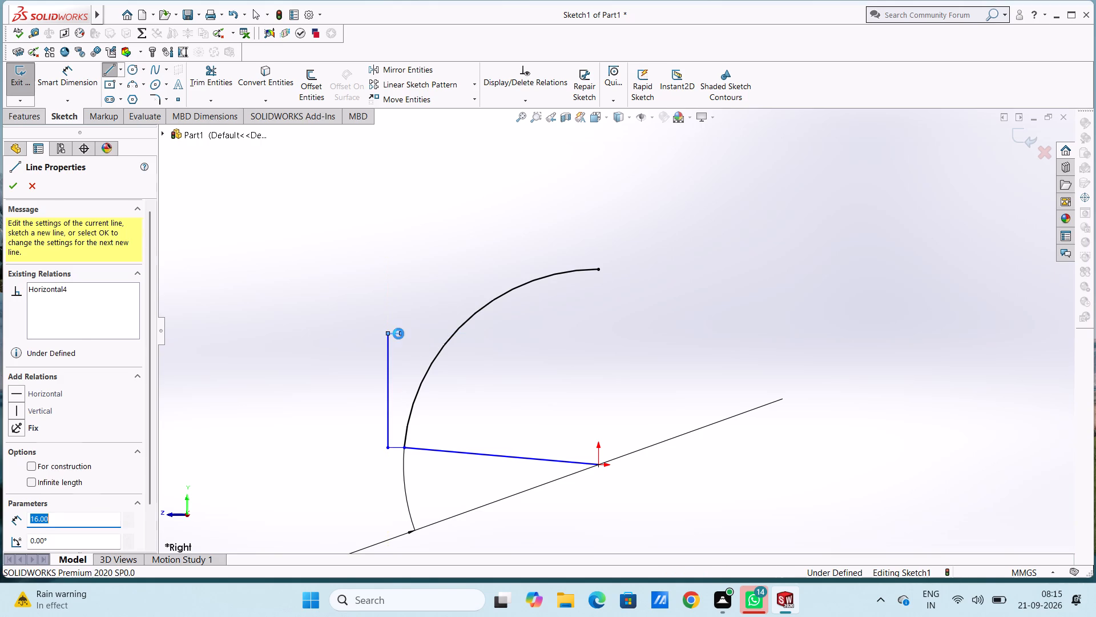
key(Escape)
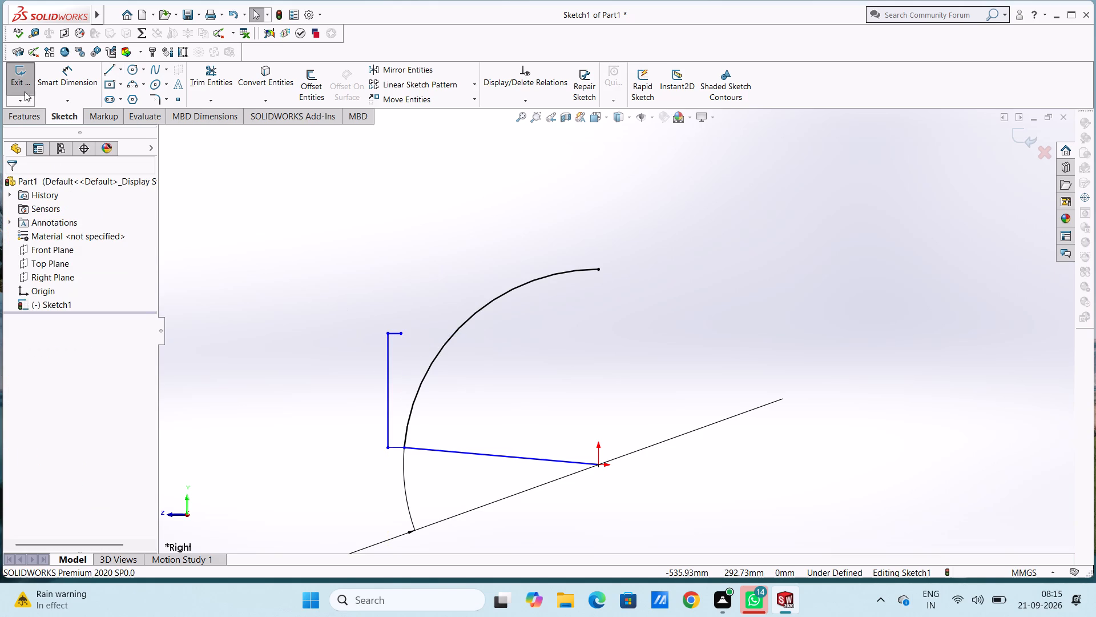
Dimension the new vertical line outside the arc as 140 mm.
click(78, 69)
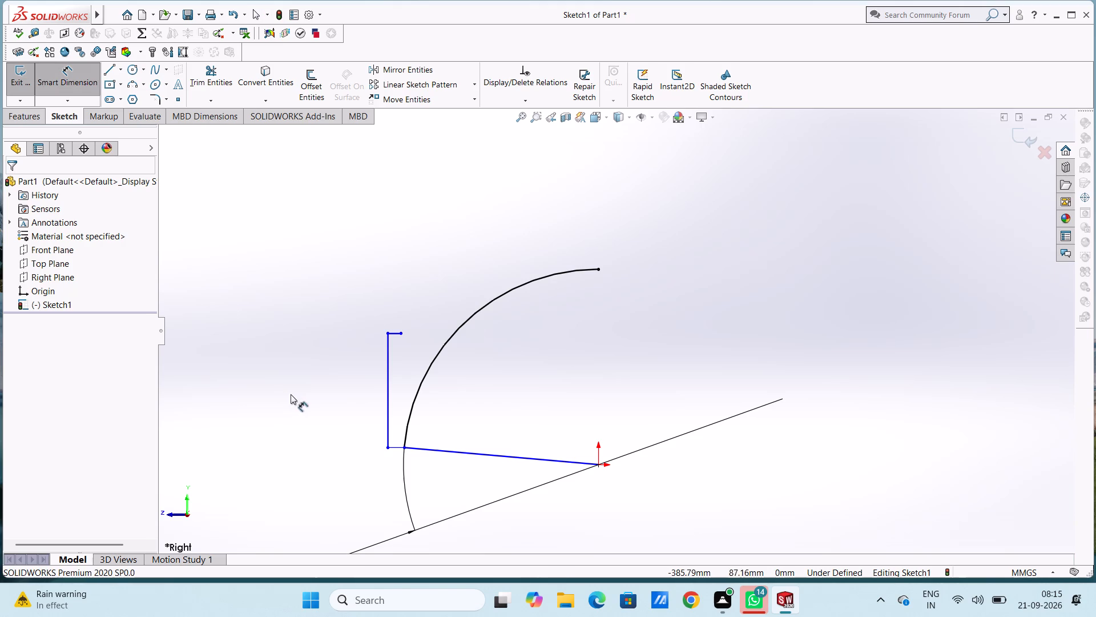
click(389, 395)
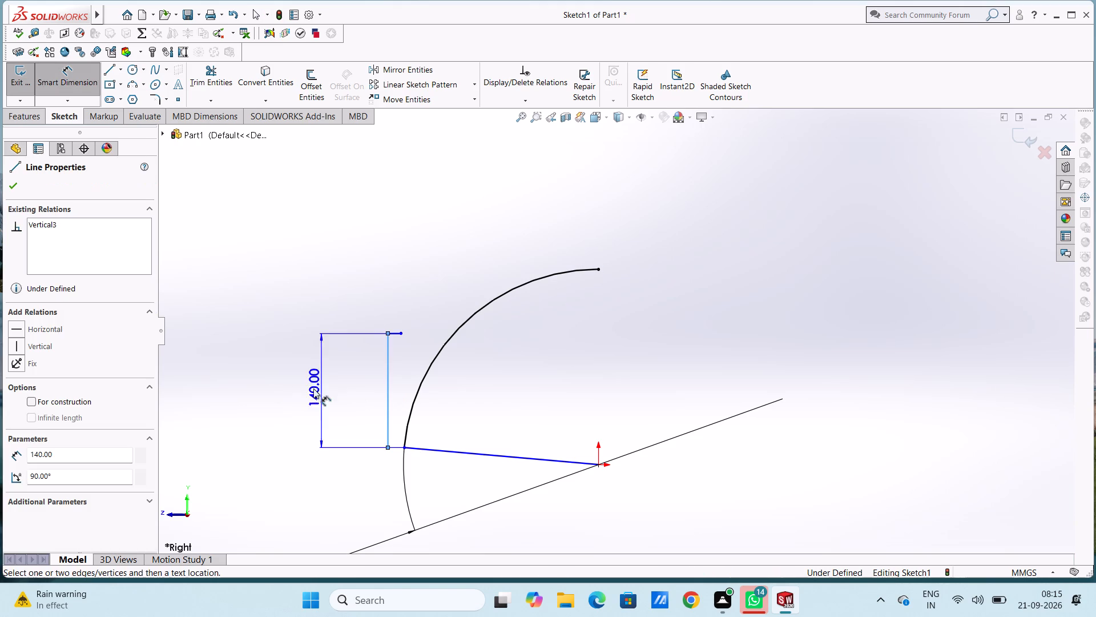
click(233, 388)
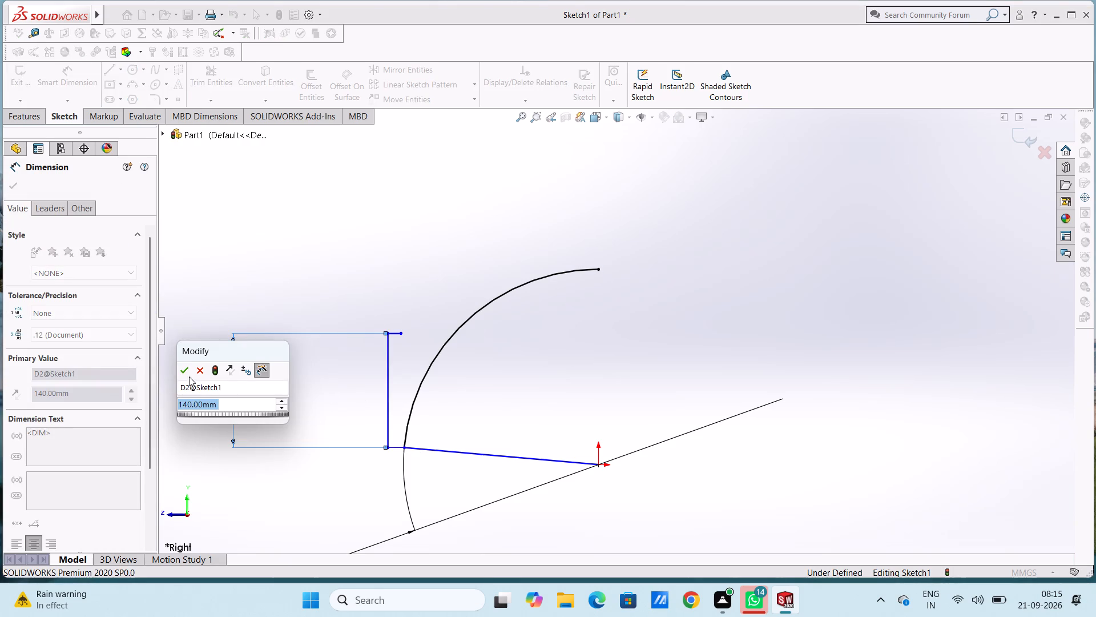
click(182, 364)
click(182, 336)
Dimension the short horizontal line at the arc's lower end as 20 mm.
scroll(353, 463, up, 3)
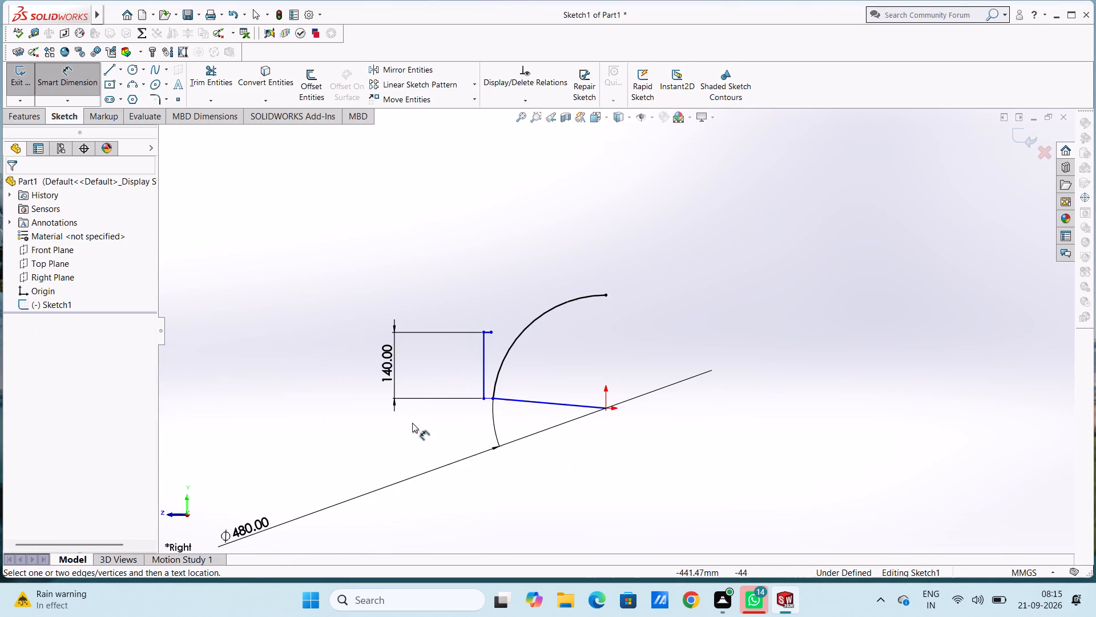
scroll(548, 400, down, 3)
click(455, 384)
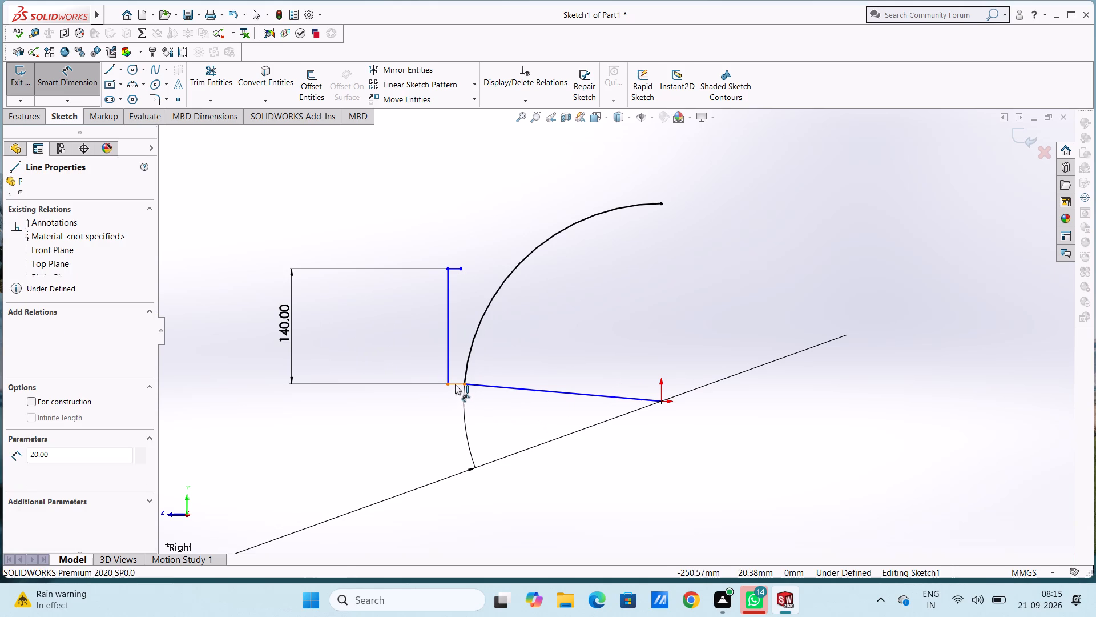
click(459, 518)
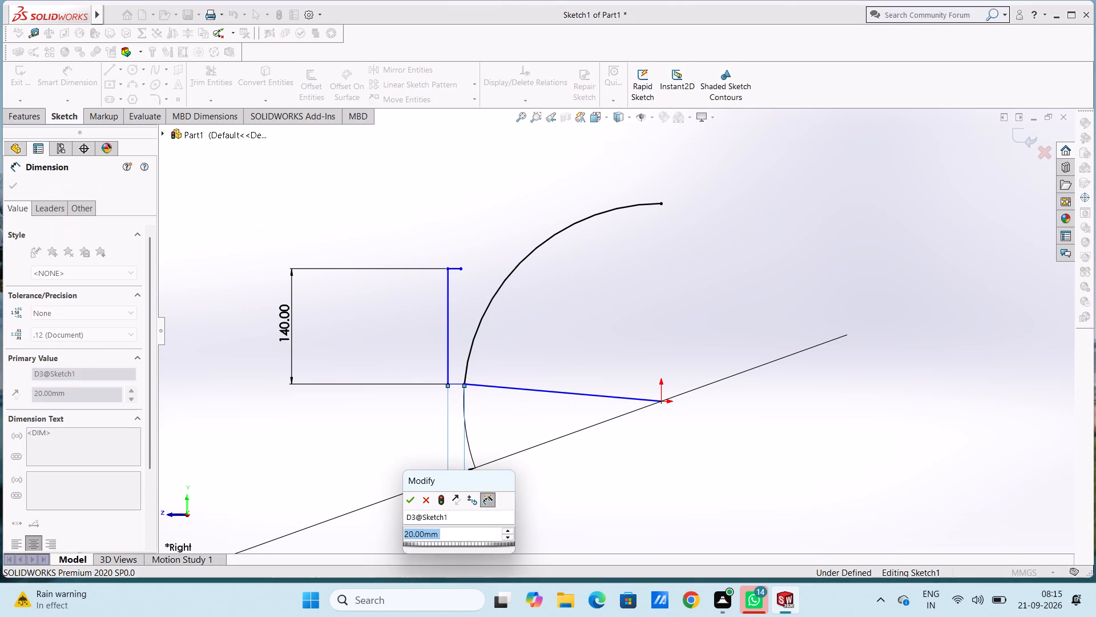
click(409, 500)
click(404, 456)
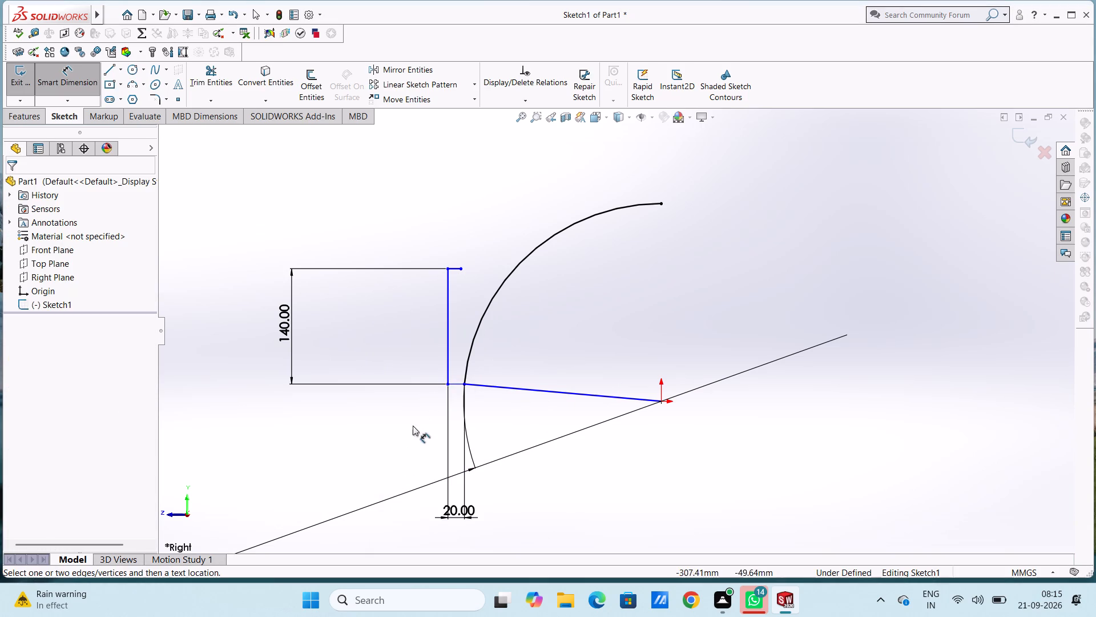
Dimension the short horizontal line at the top of the vertical line as 16 mm.
click(453, 268)
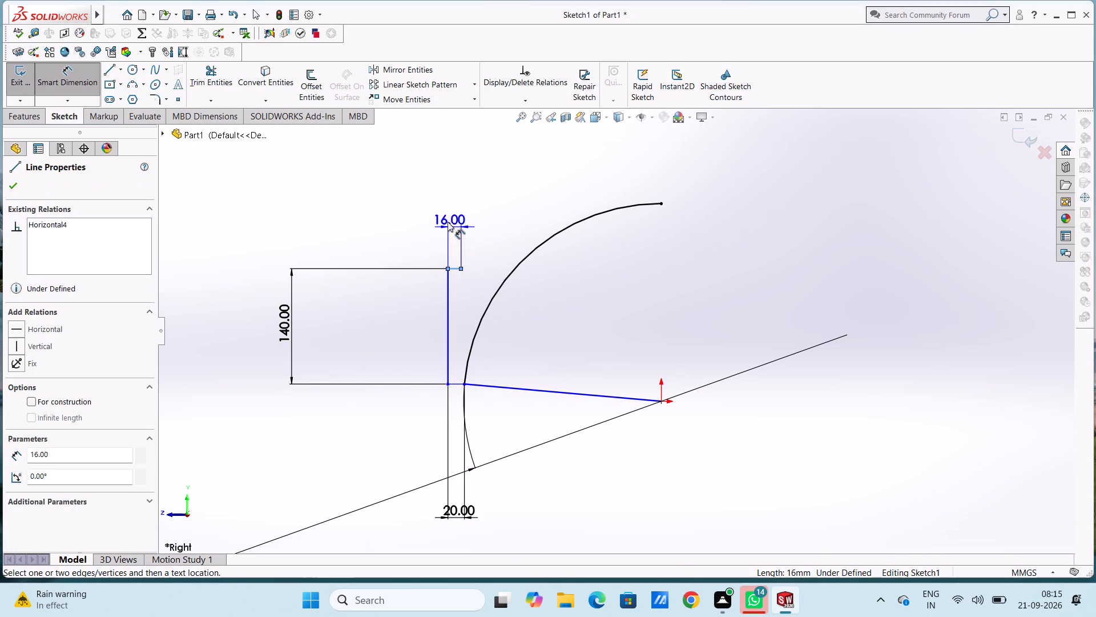
click(444, 167)
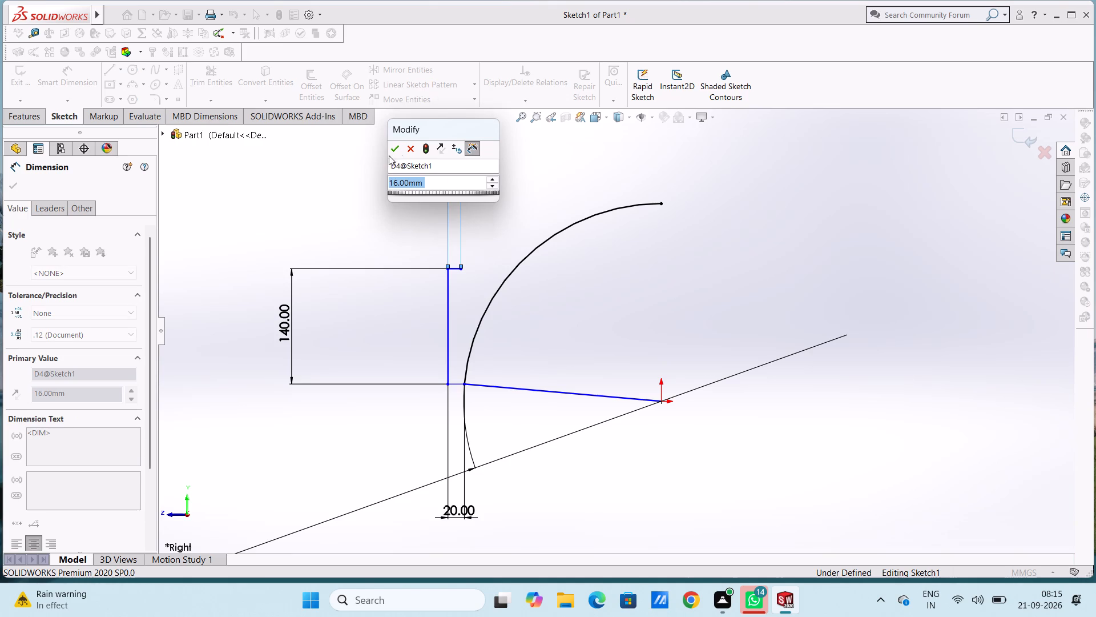
click(391, 147)
click(377, 182)
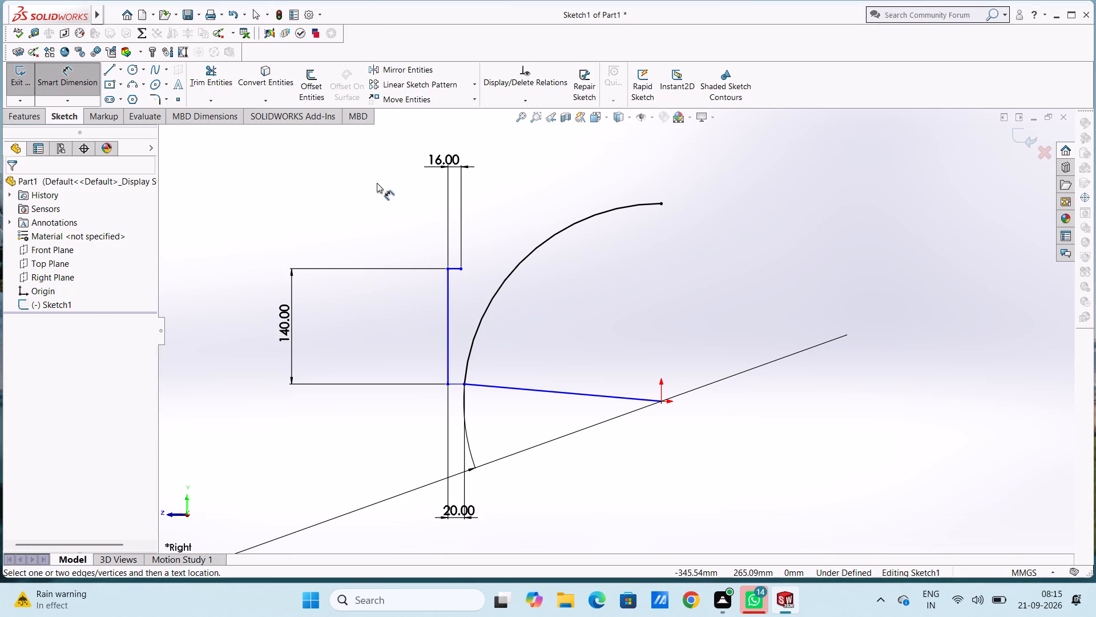
key(Escape)
key(Escape)
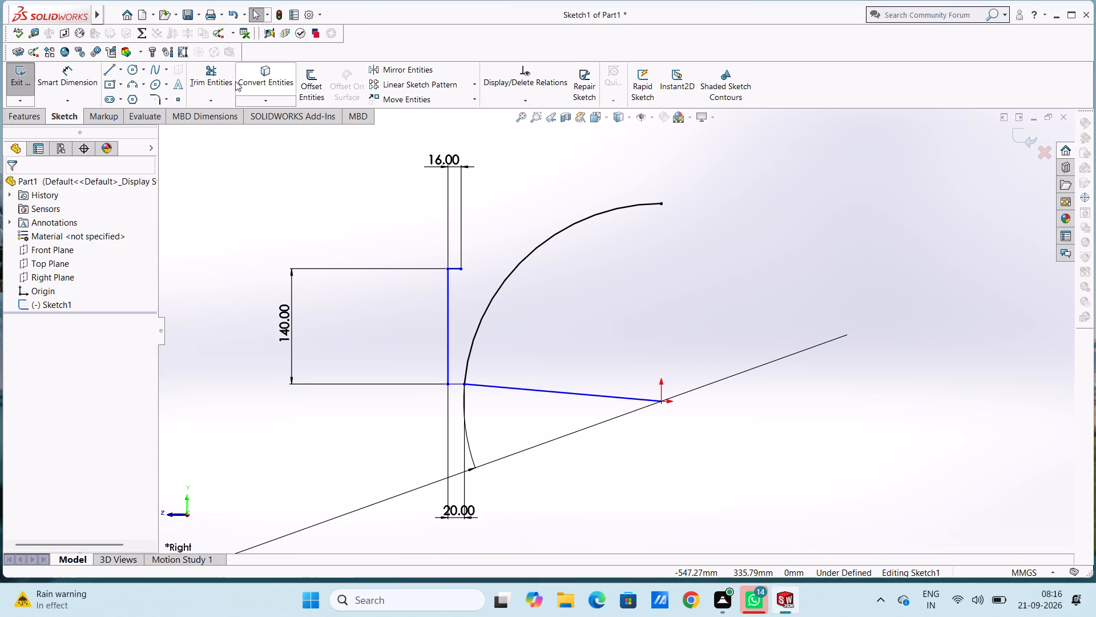
Offset the large arc outward by 9 mm, with the offset dimension added.
click(310, 72)
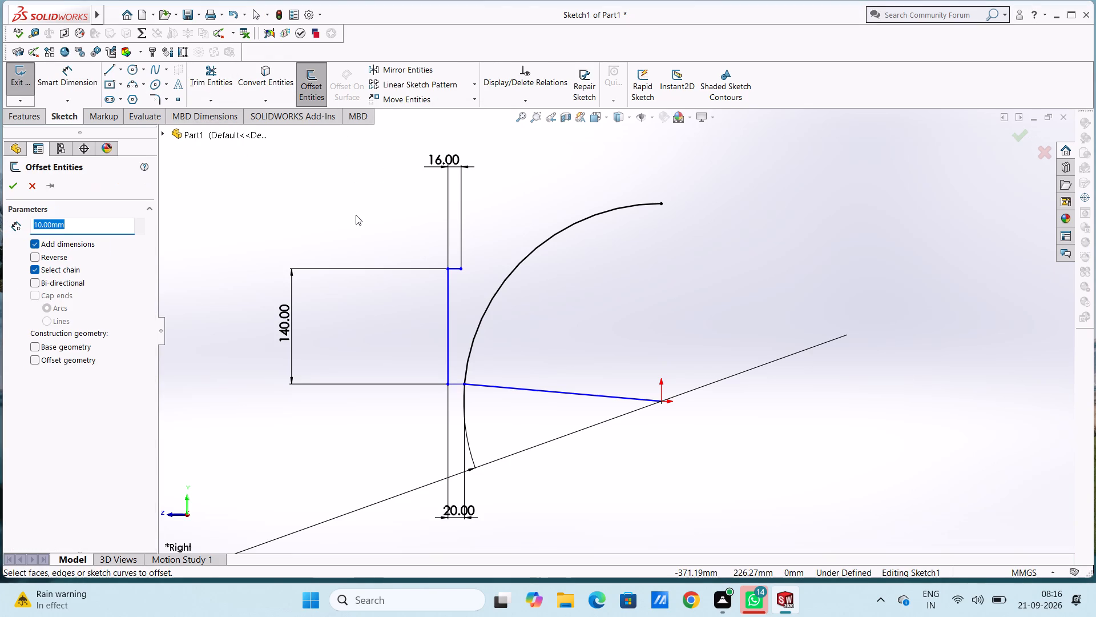
key(9)
key(Return)
click(542, 245)
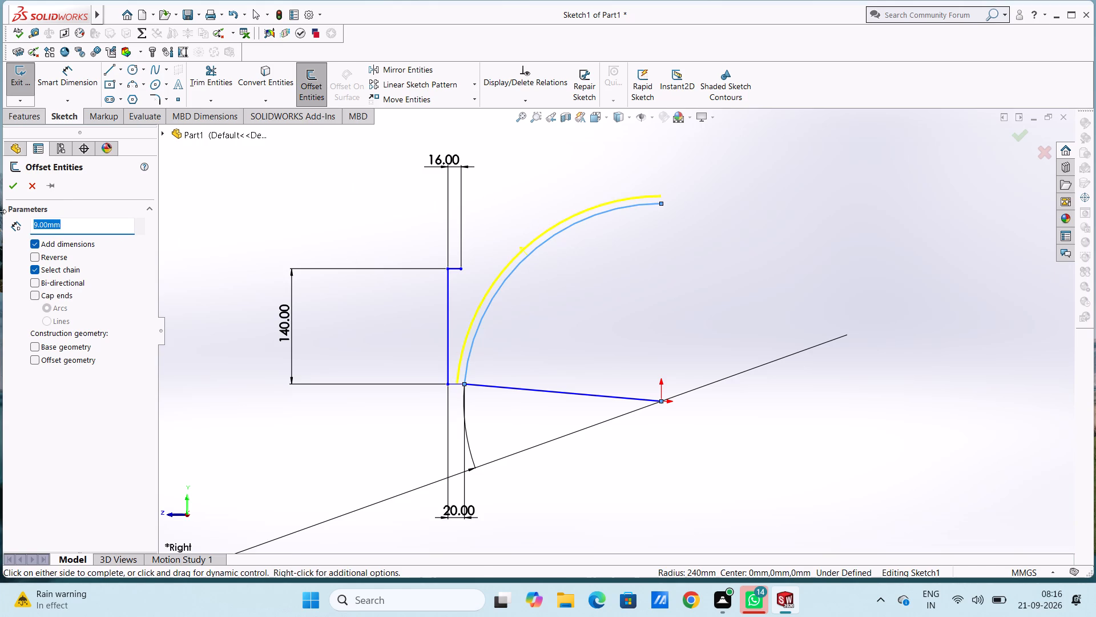
click(13, 186)
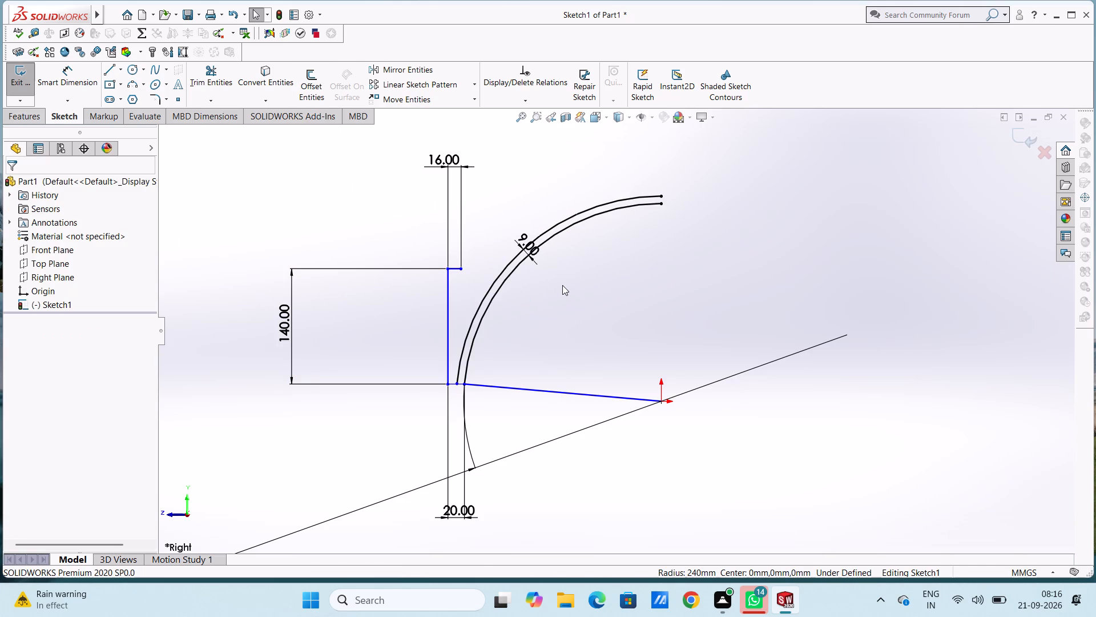
Sketch a vertical line about 124 mm long down from the free end of the 16 mm line, crossing the offset arc.
scroll(539, 292, down, 1)
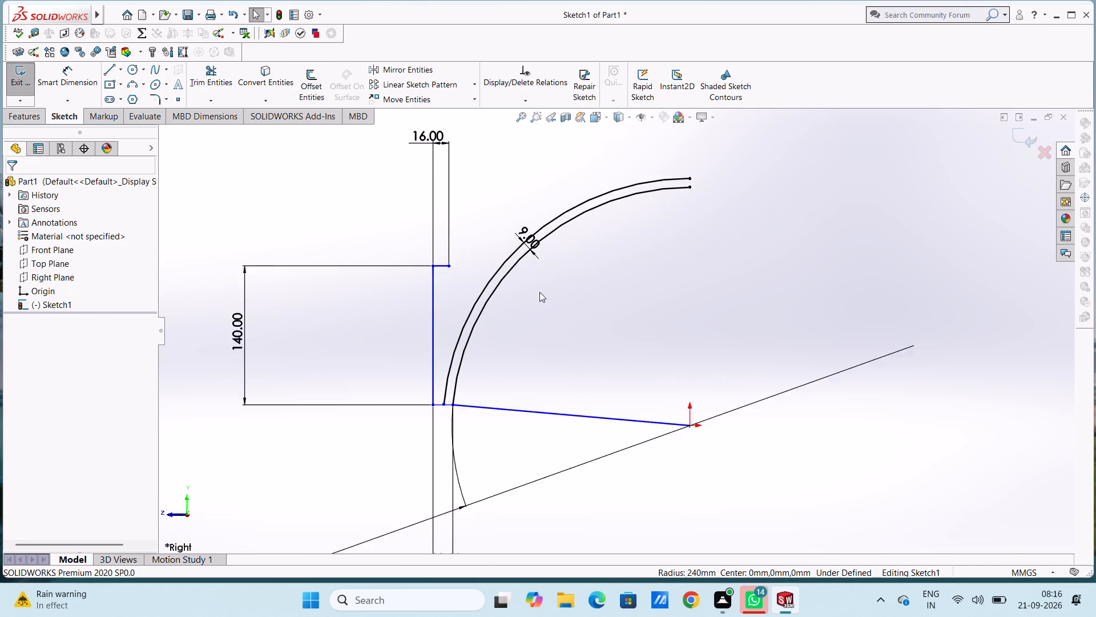
scroll(539, 292, down, 2)
click(105, 67)
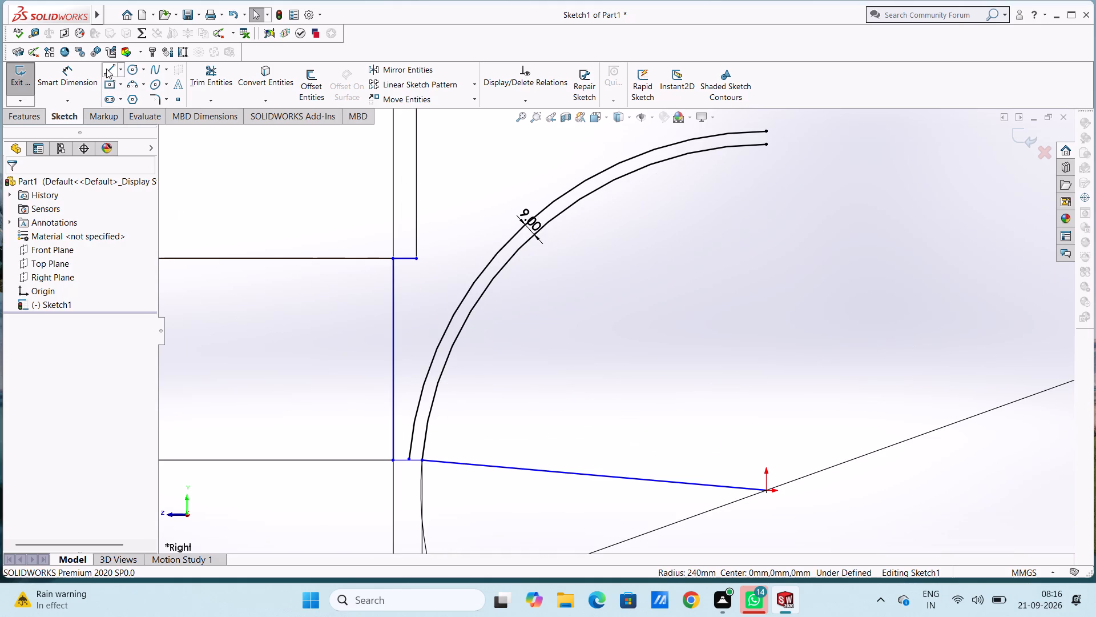
click(416, 259)
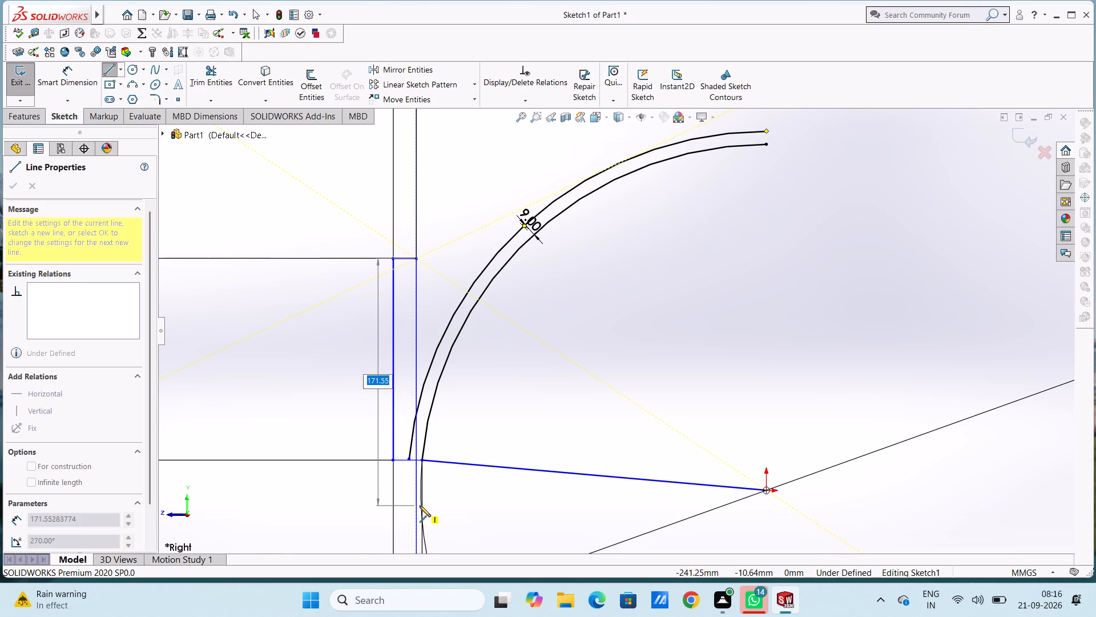
click(417, 437)
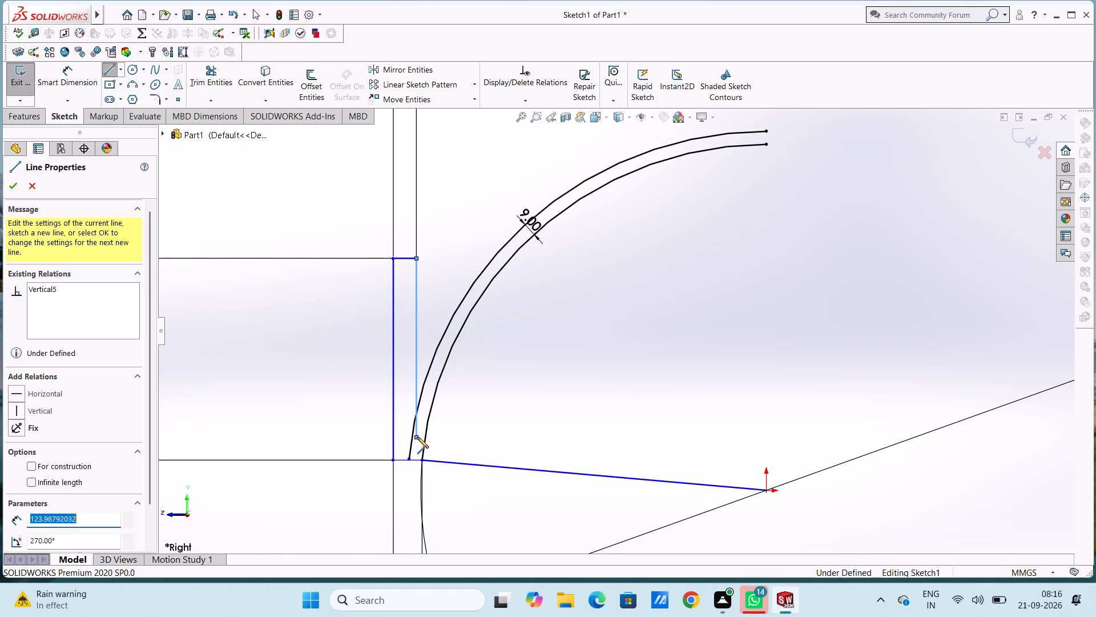
key(Escape)
key(Escape)
Close the flange bottom with a downward-bulging 3-point arc of 10 mm radius between the ends of the 20 mm line.
scroll(414, 498, down, 1)
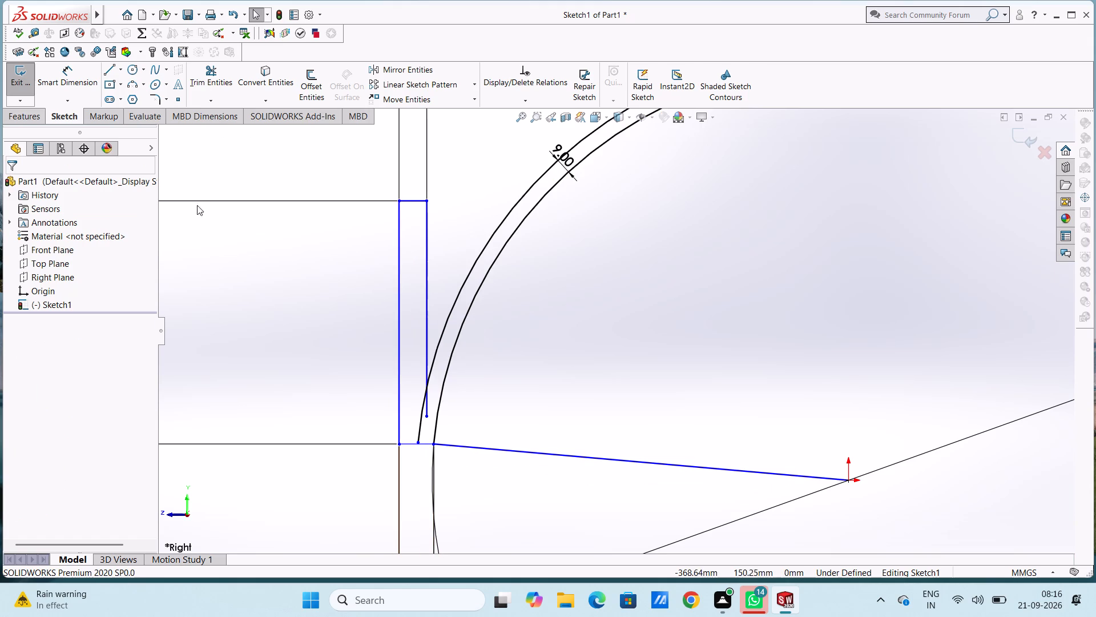
click(131, 87)
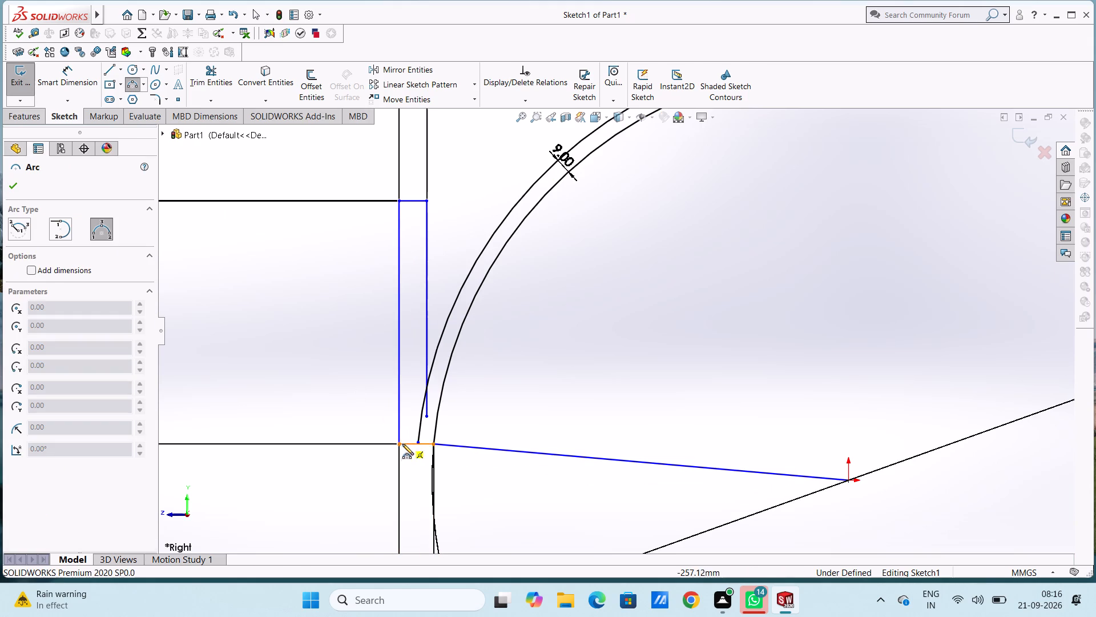
click(398, 446)
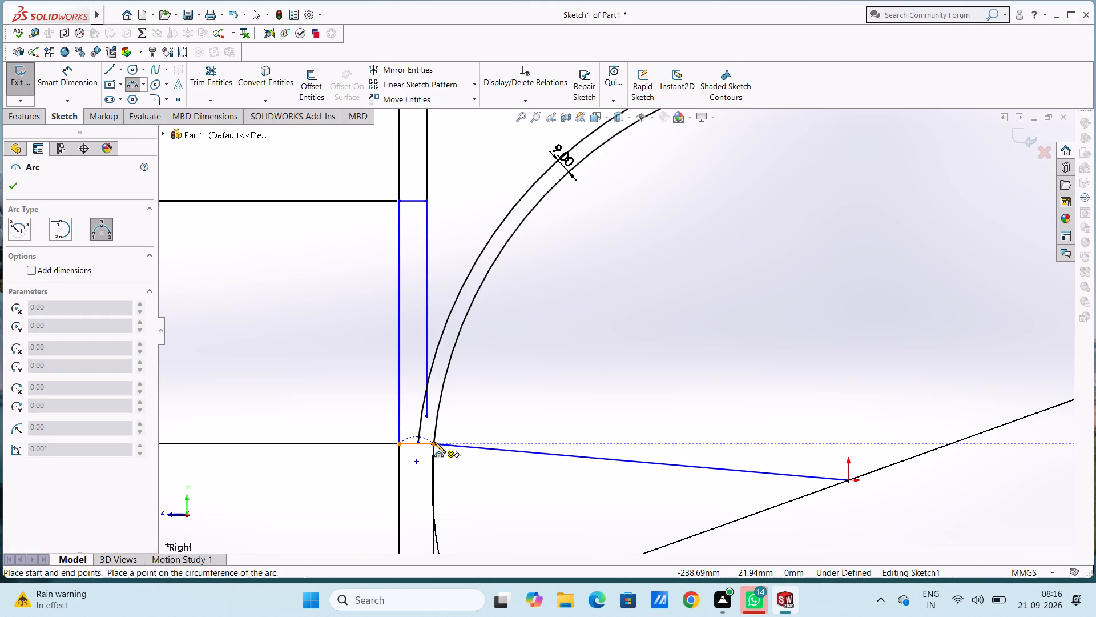
click(434, 443)
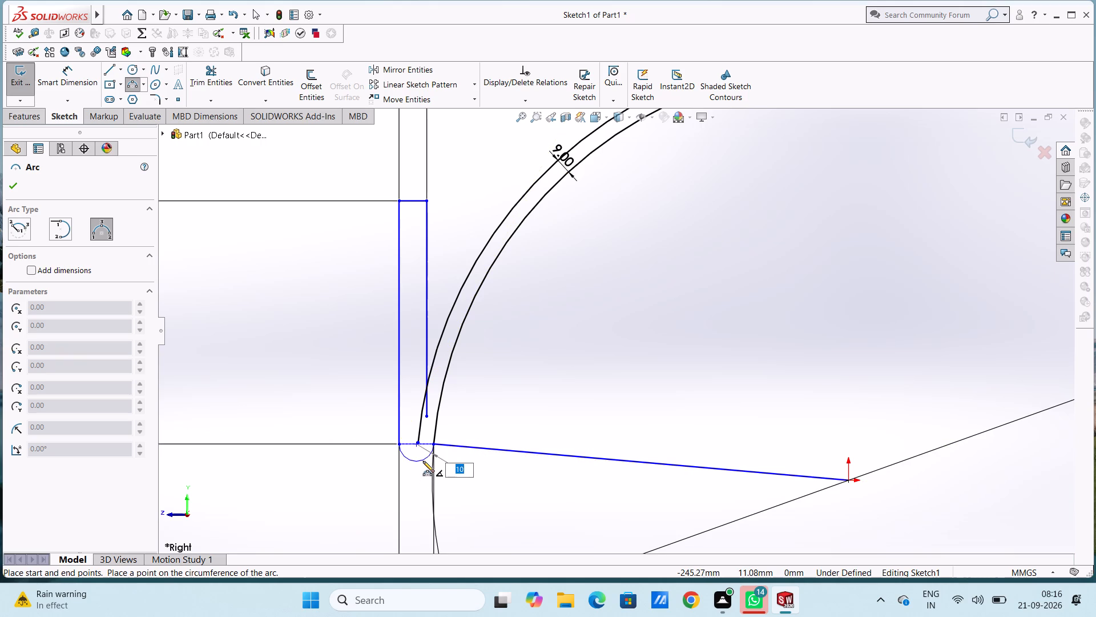
click(423, 461)
key(Escape)
key(Escape)
key(Escape)
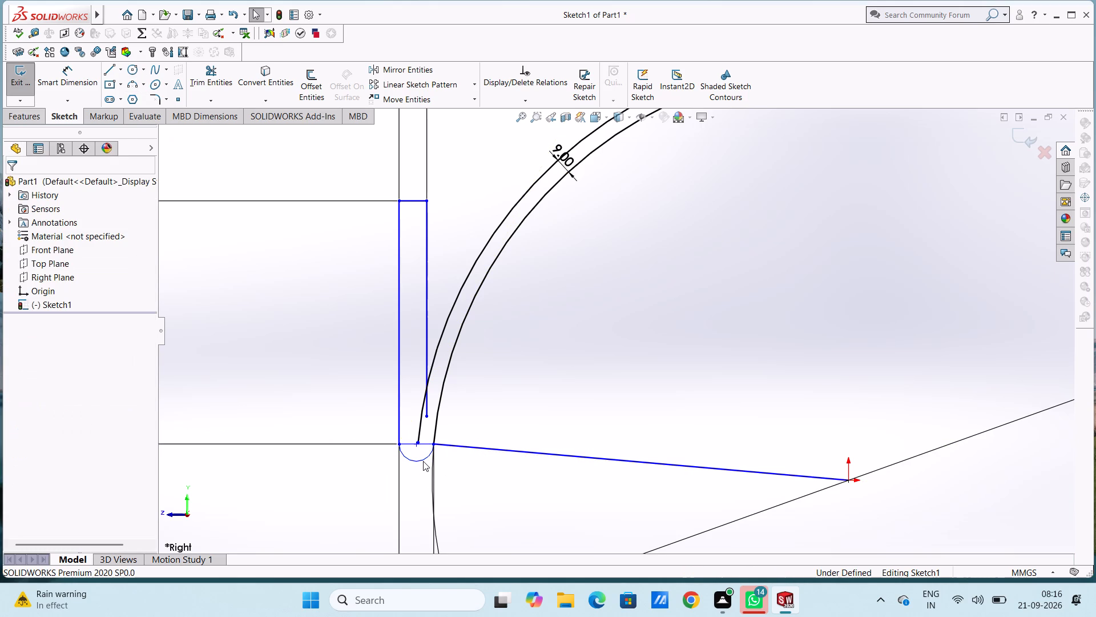
Trim the offset arc's lower end and the inner vertical line's overhang back to their mutual intersection.
scroll(422, 461, up, 3)
scroll(561, 435, down, 5)
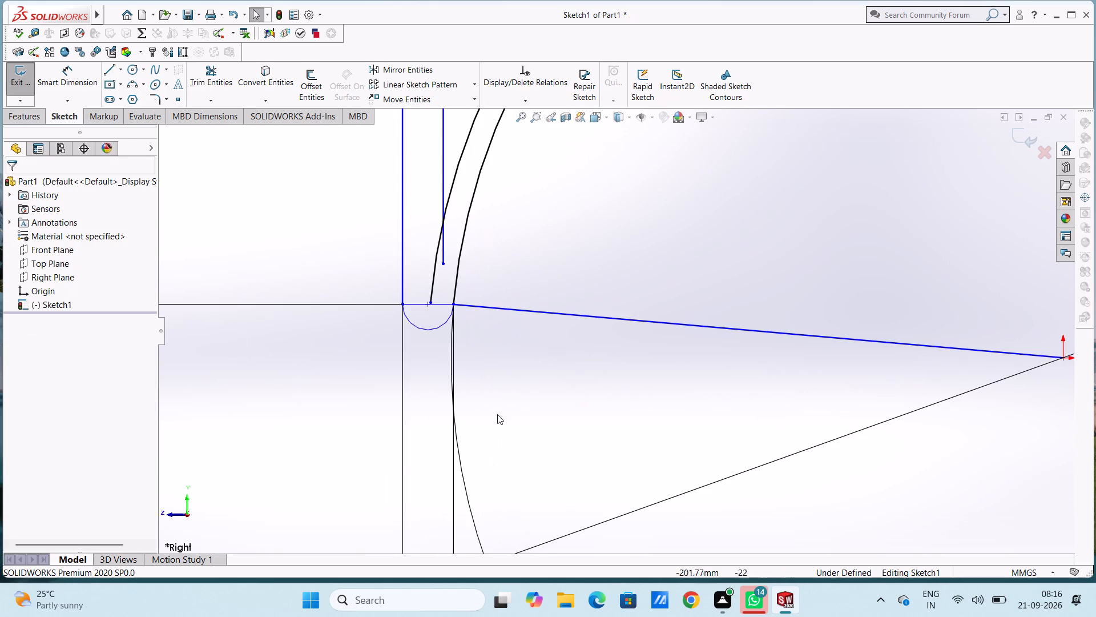
click(218, 67)
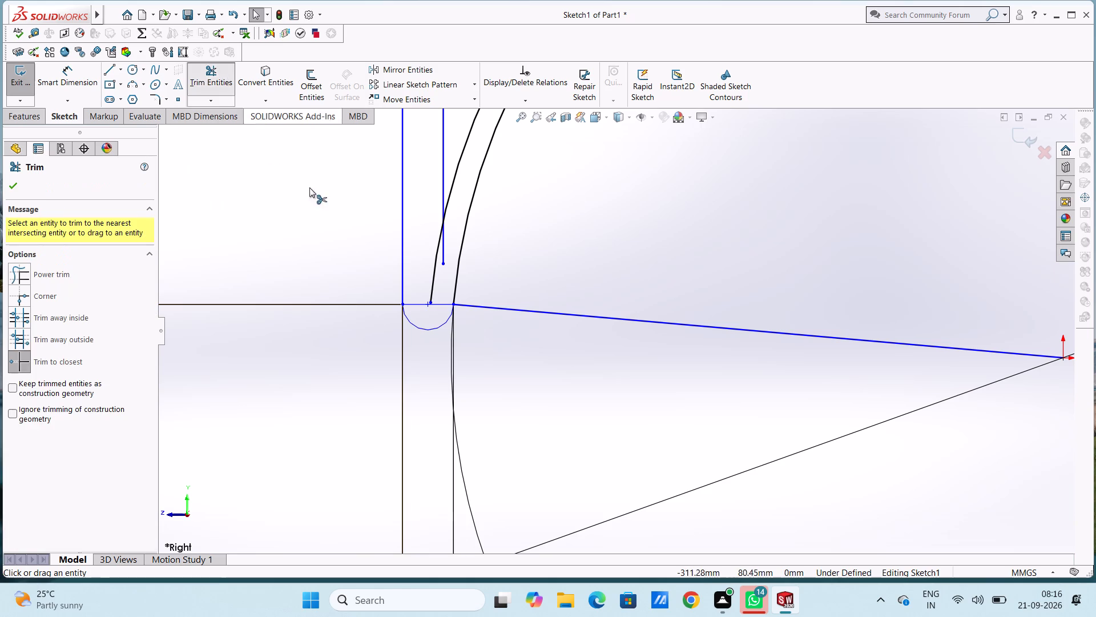
click(434, 268)
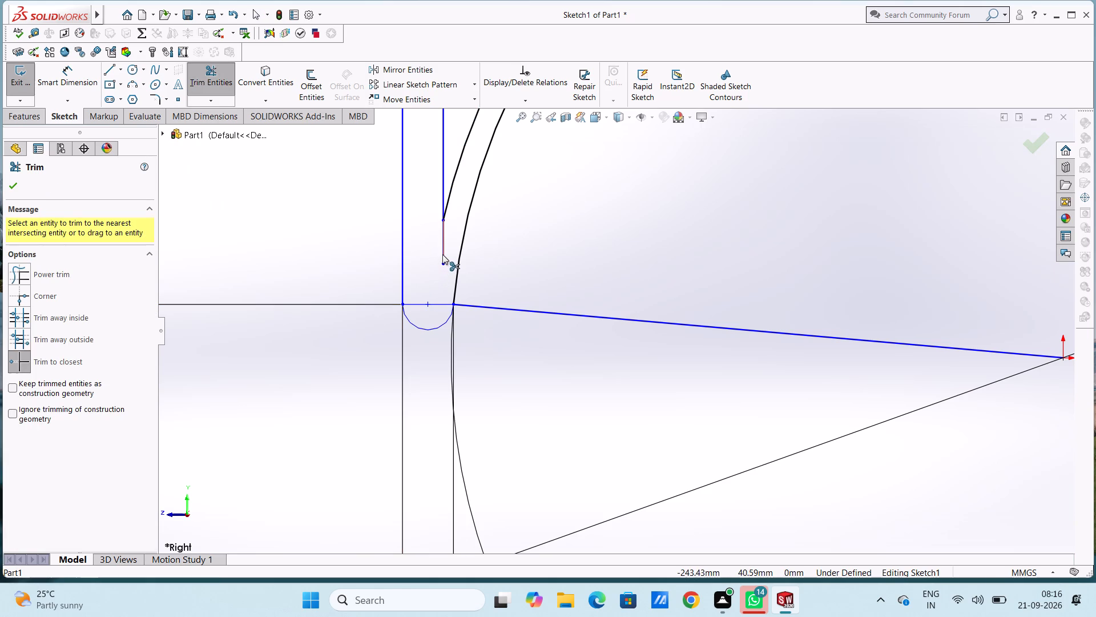
click(442, 254)
scroll(442, 231, down, 6)
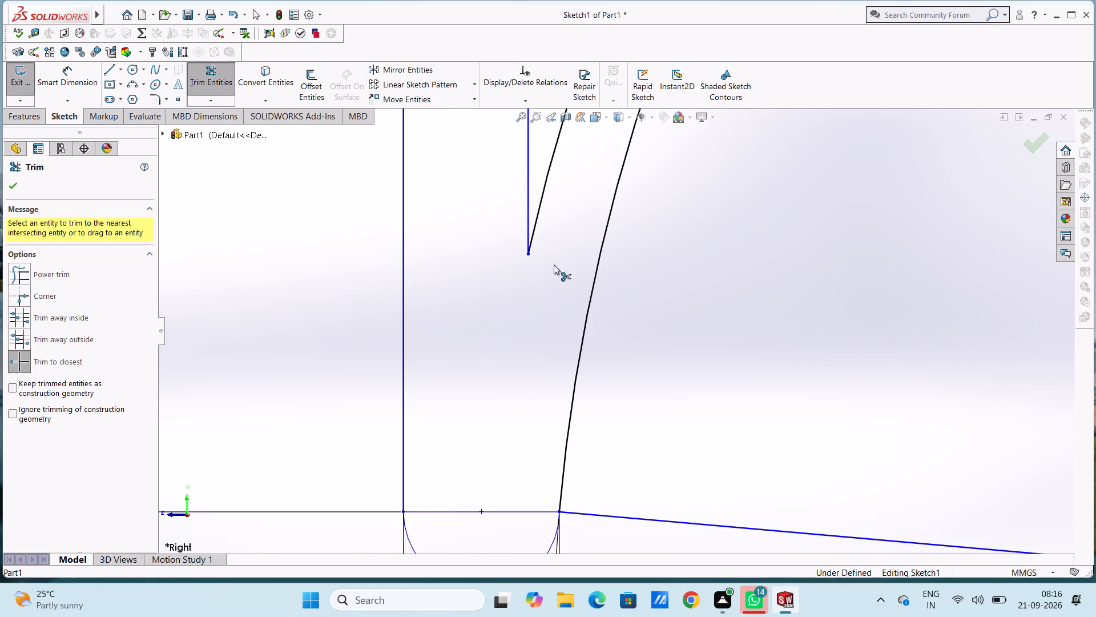
scroll(550, 233, down, 6)
scroll(536, 333, down, 6)
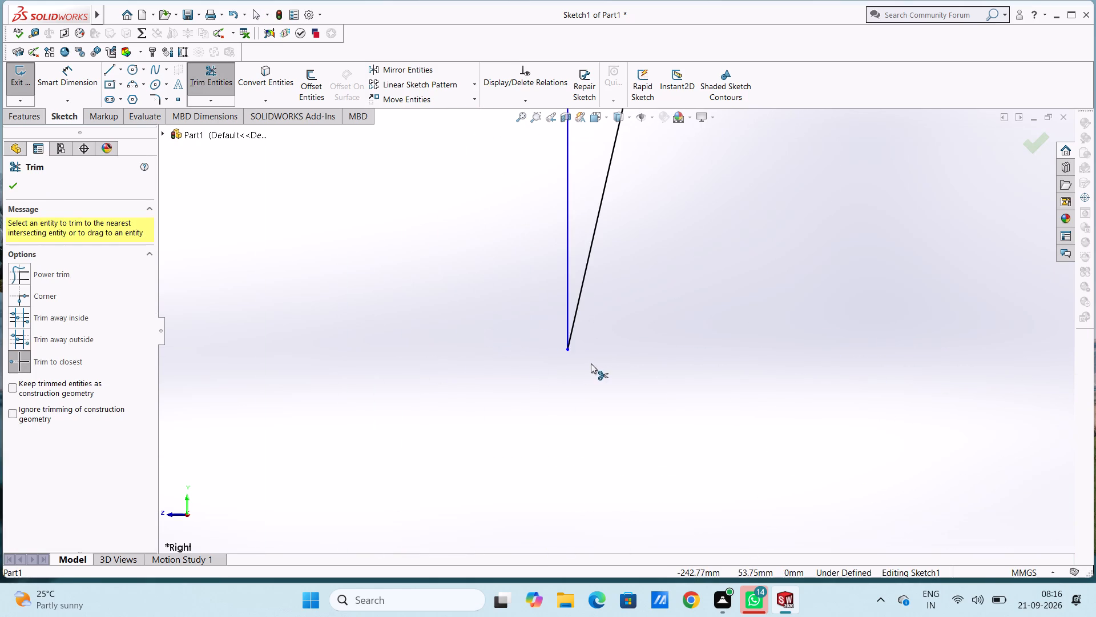
key(Escape)
key(Escape)
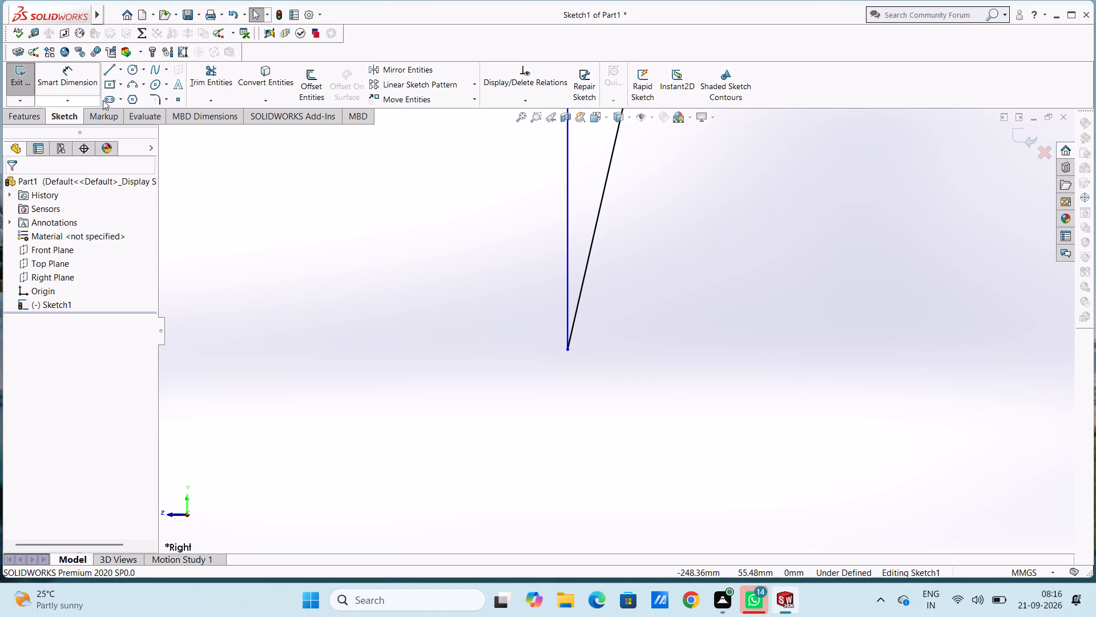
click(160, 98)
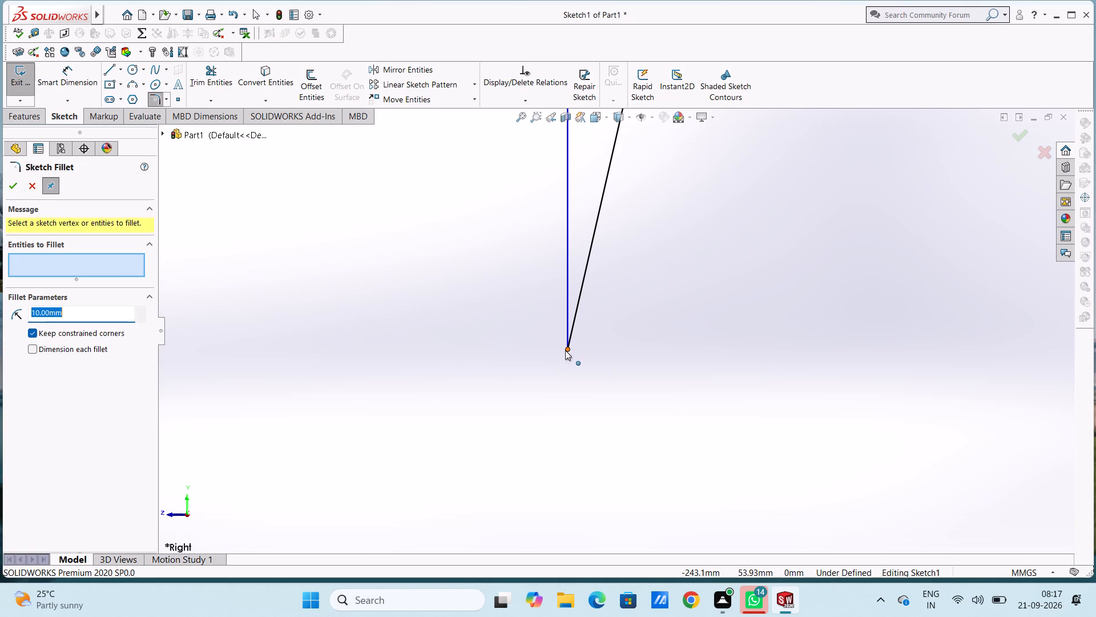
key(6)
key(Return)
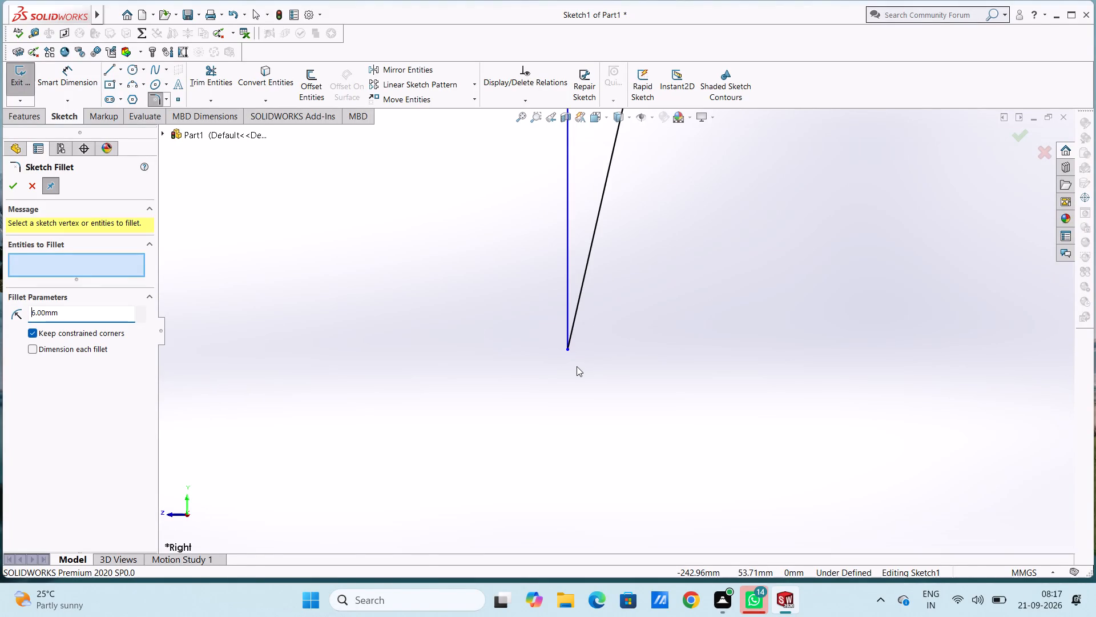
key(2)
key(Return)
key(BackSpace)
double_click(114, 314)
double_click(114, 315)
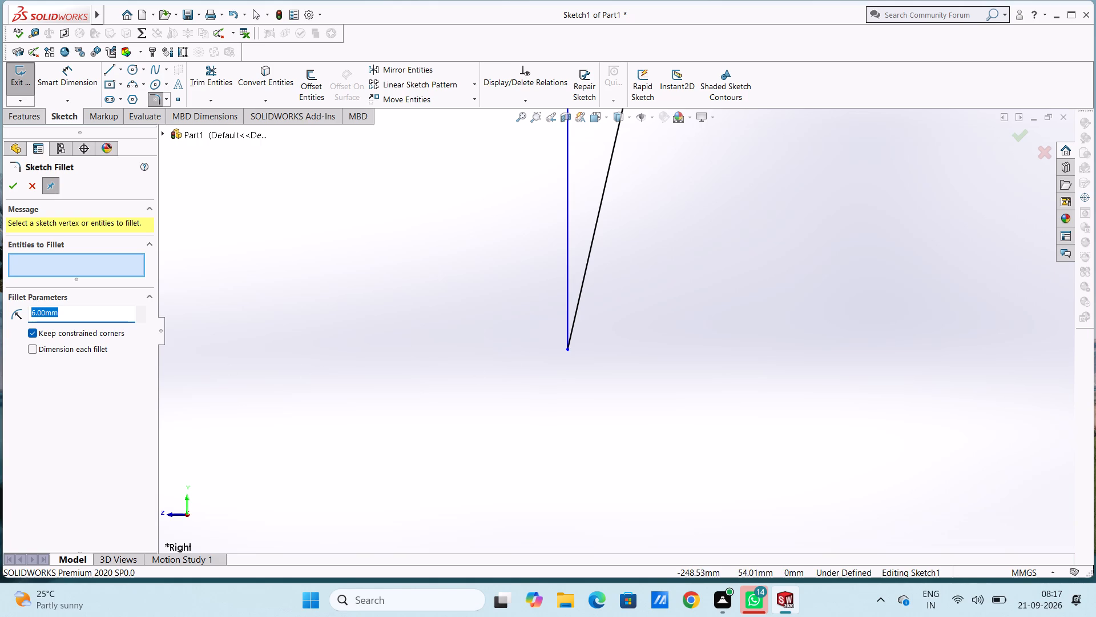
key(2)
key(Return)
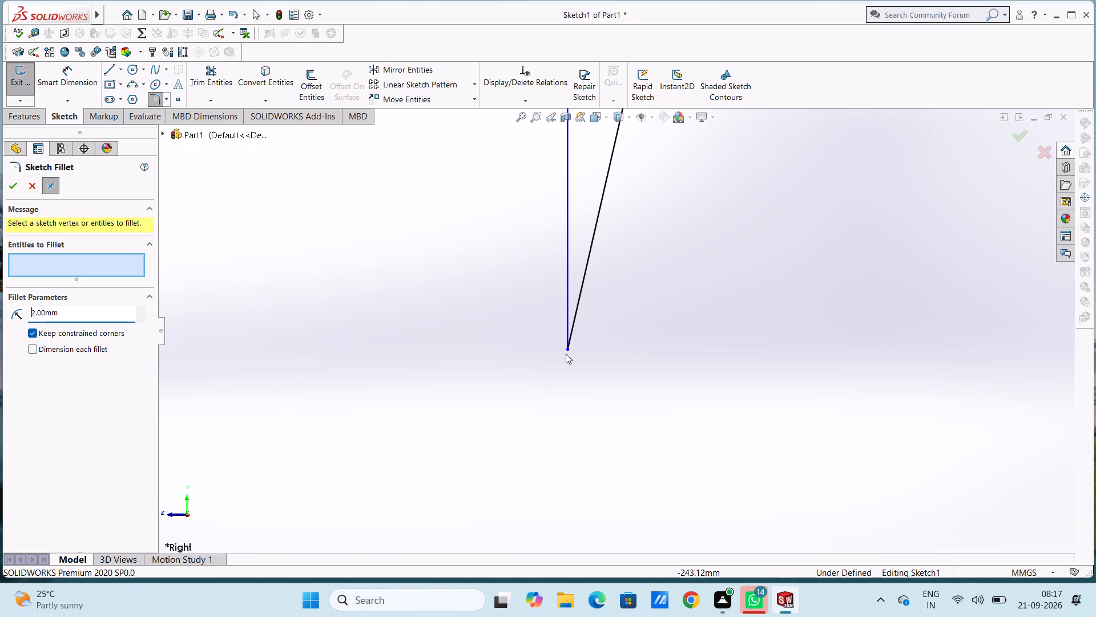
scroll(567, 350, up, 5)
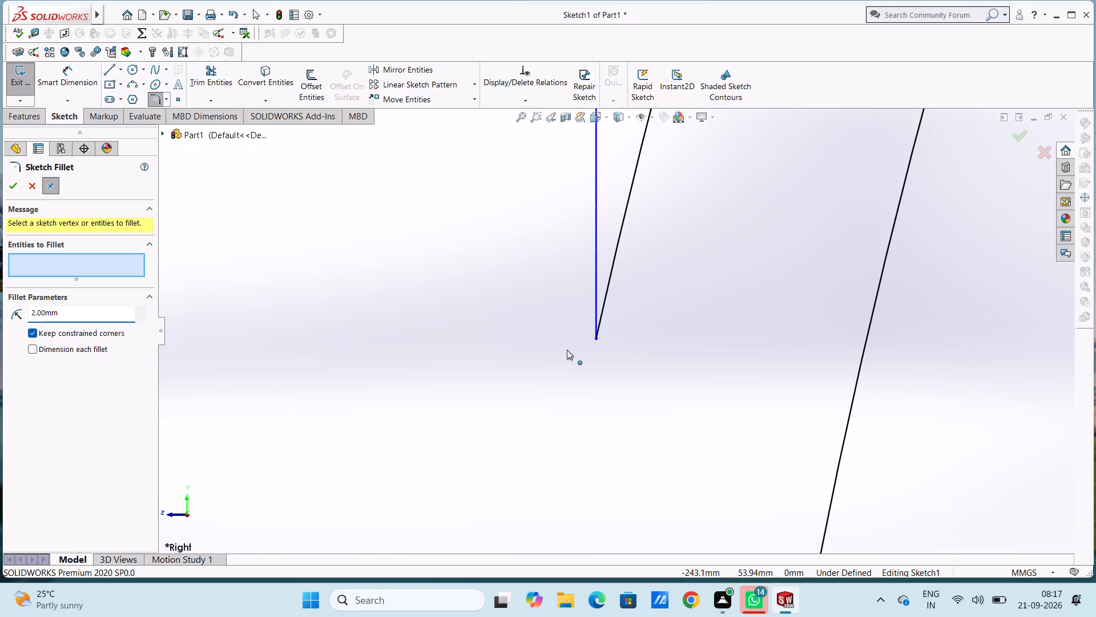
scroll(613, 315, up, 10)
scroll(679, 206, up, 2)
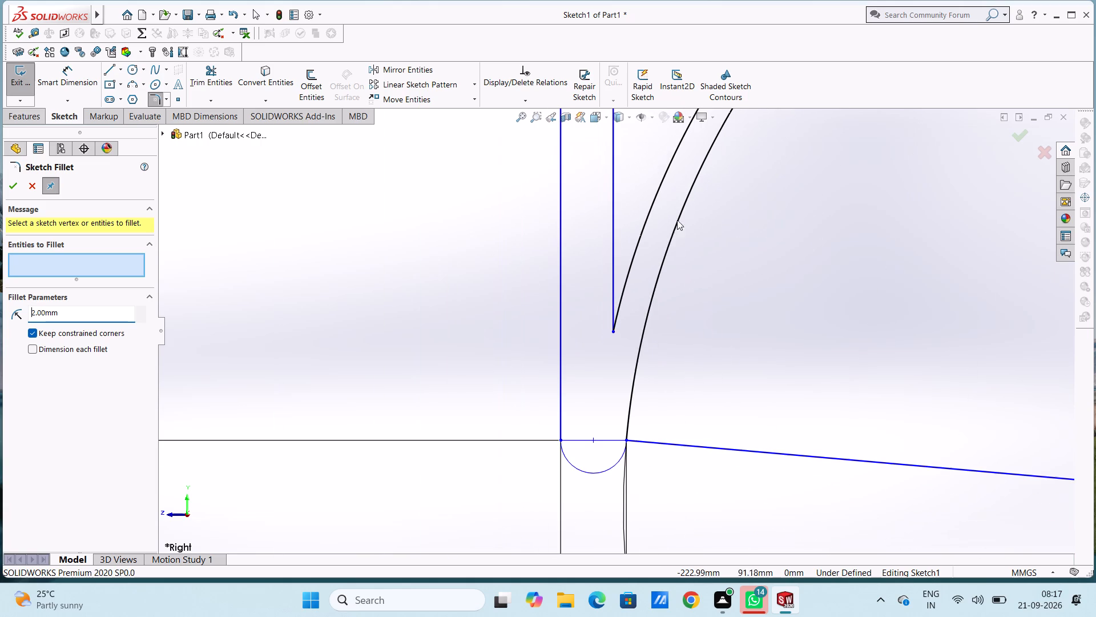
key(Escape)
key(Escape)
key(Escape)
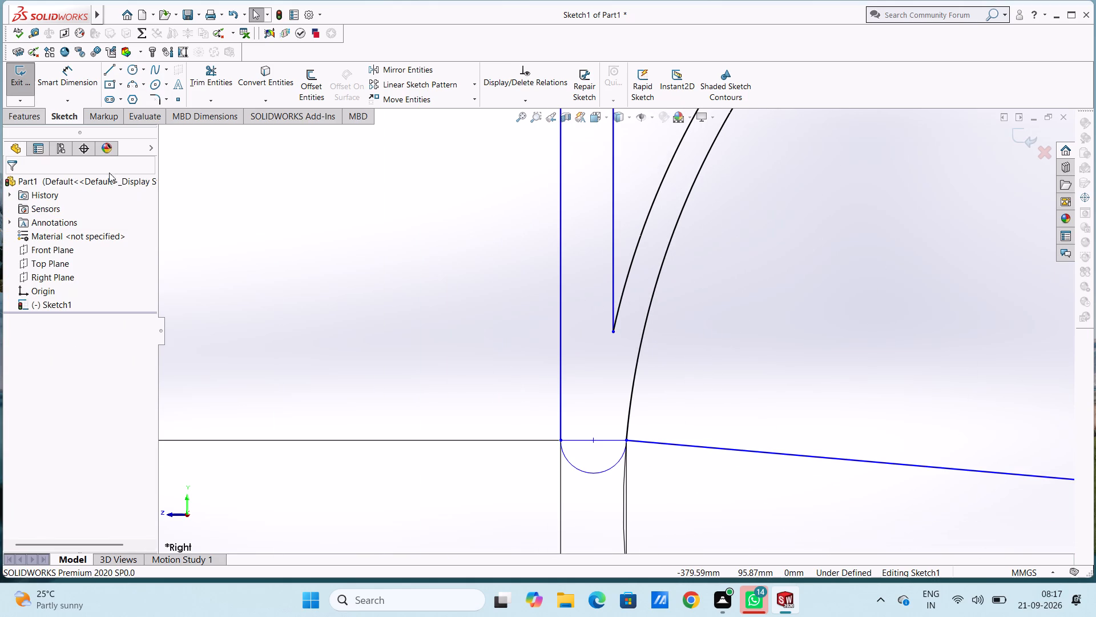
Sketch a downward-bulging 3-point arc of 6 mm radius between the inner vertical line and the offset arc, above their junction.
click(133, 87)
scroll(702, 239, down, 3)
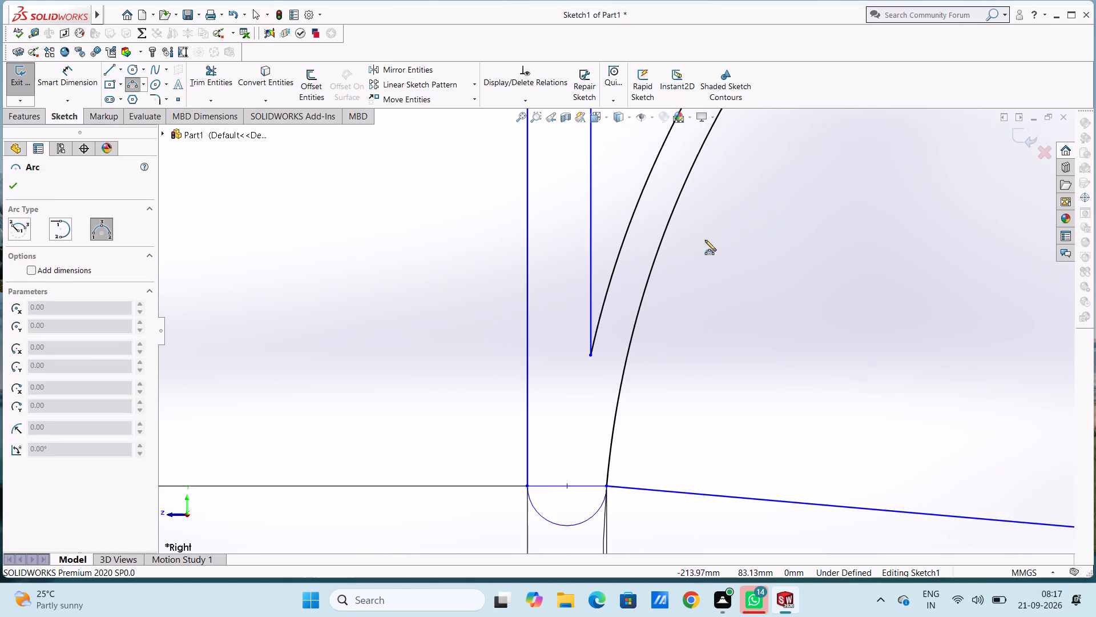
scroll(705, 240, down, 4)
click(330, 320)
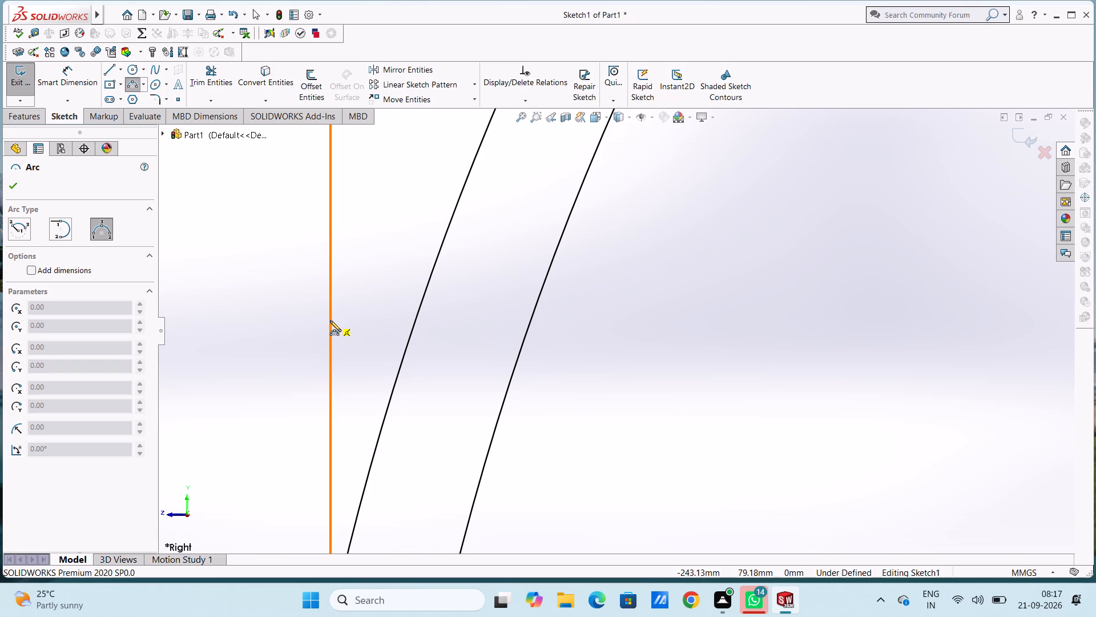
click(414, 322)
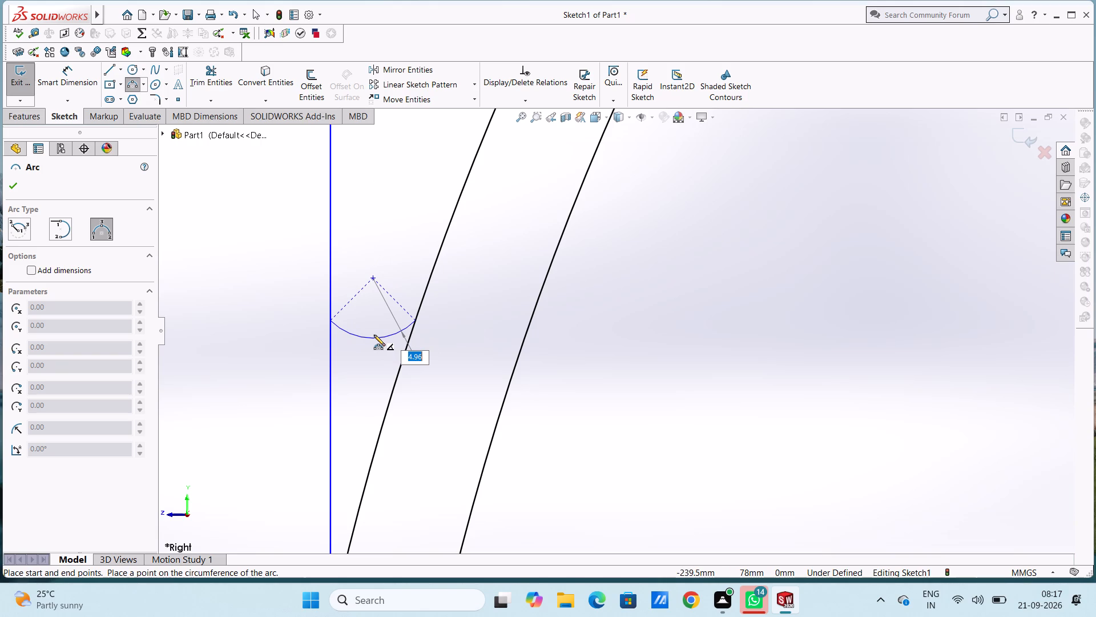
key(6)
key(Return)
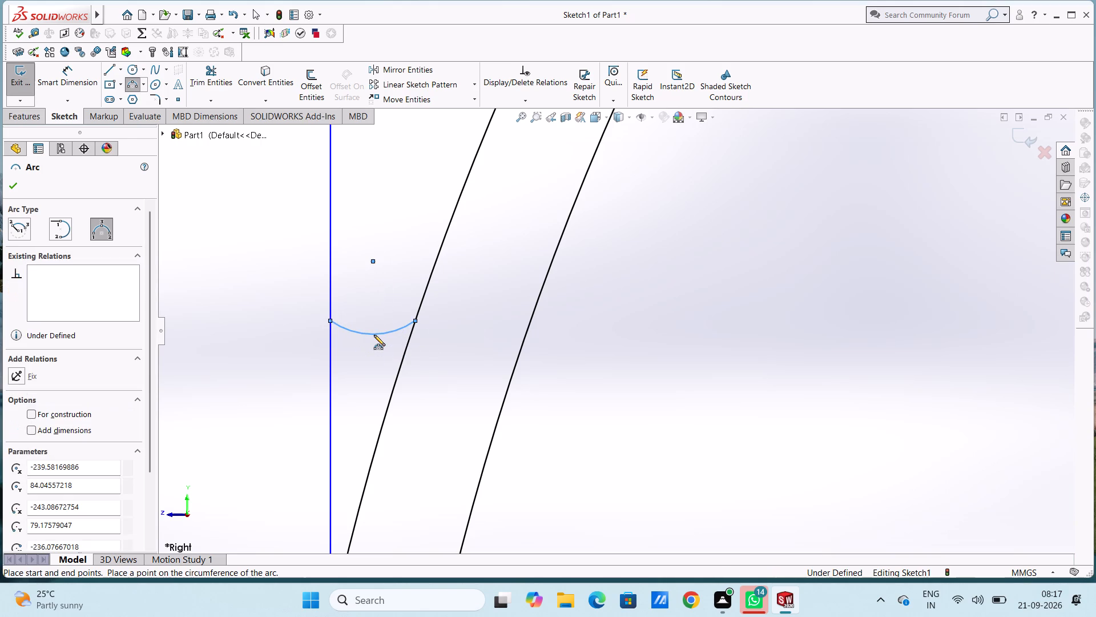
key(Escape)
key(Escape)
Dimension the small arc between the inner vertical line and the offset arc with a 6 mm radius.
scroll(374, 335, up, 6)
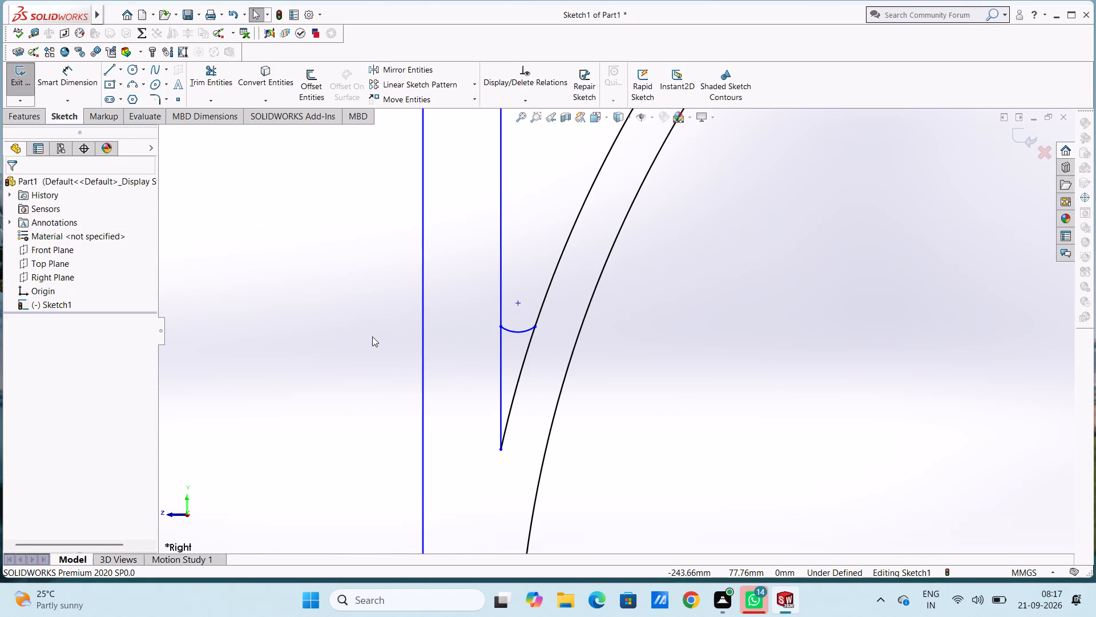
scroll(706, 341, up, 9)
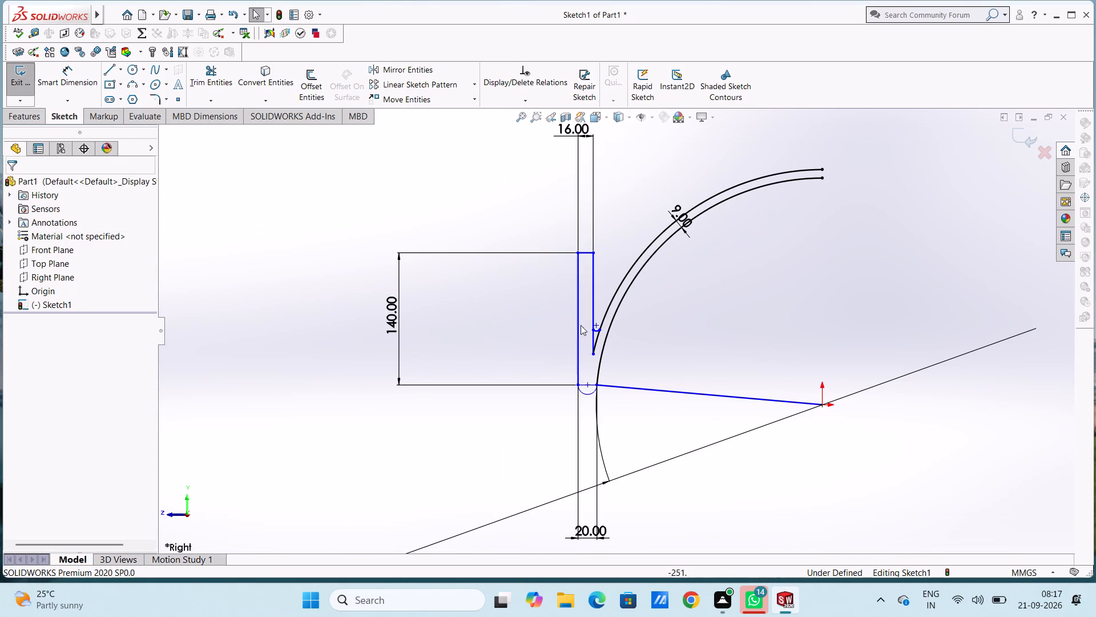
click(75, 79)
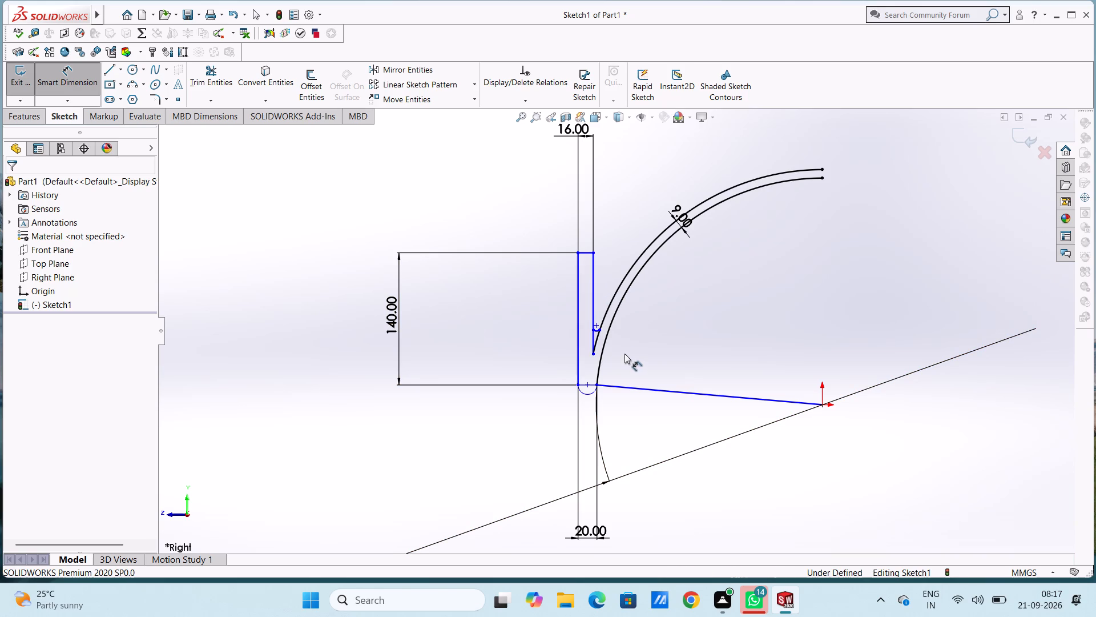
scroll(616, 347, down, 6)
click(559, 295)
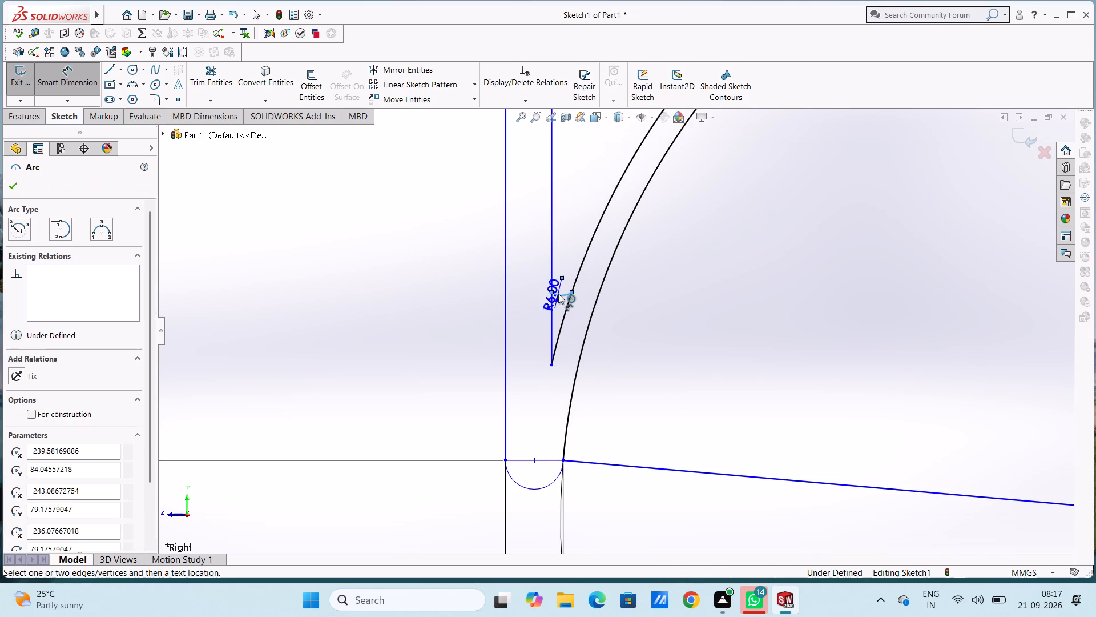
scroll(531, 514, up, 6)
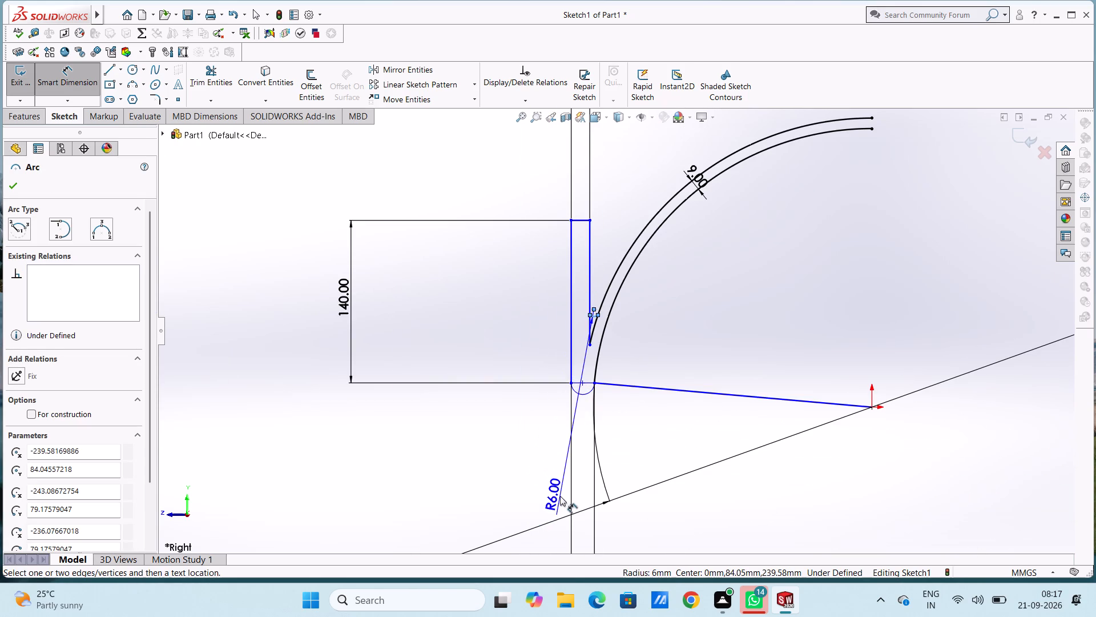
click(583, 522)
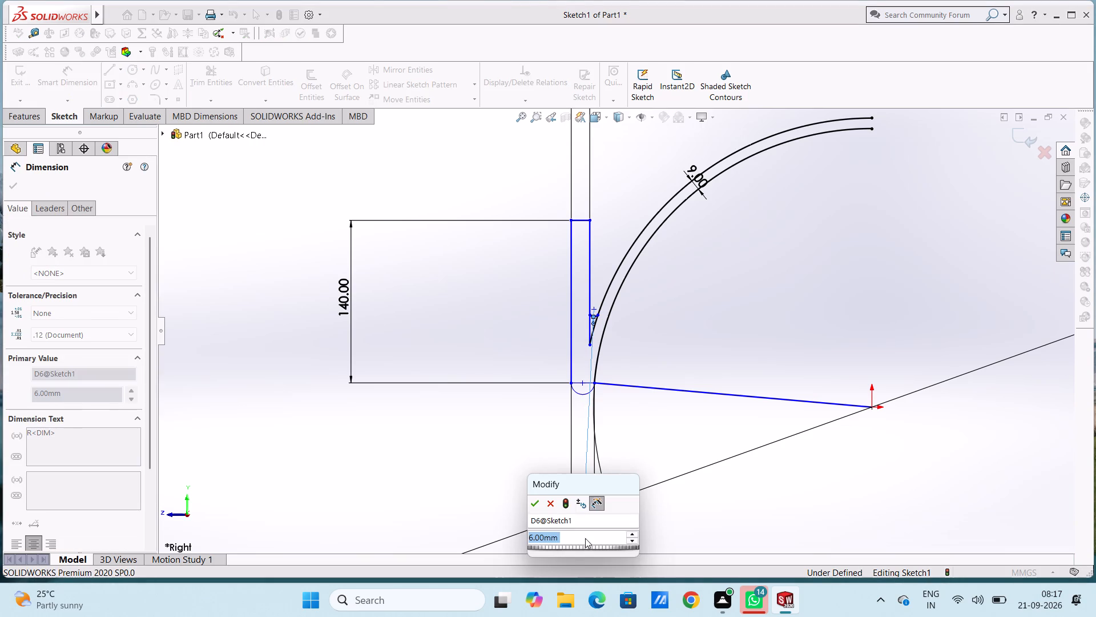
click(537, 500)
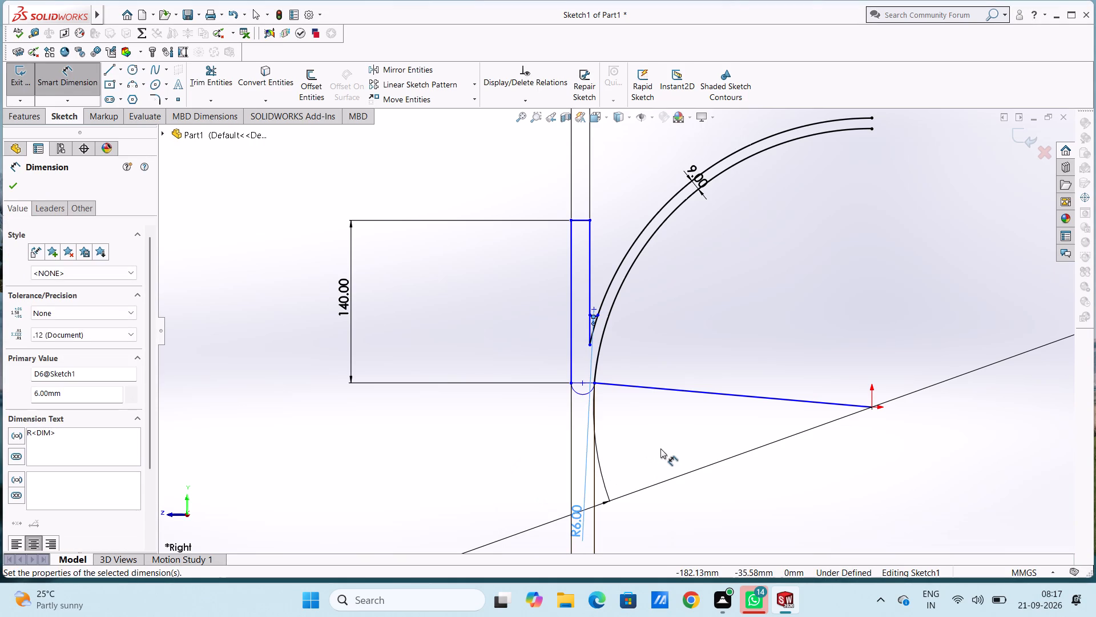
Make the 6 mm radius arc tangent to both the offset arc and the flange's inner vertical line.
key(Escape)
key(Escape)
scroll(604, 328, down, 12)
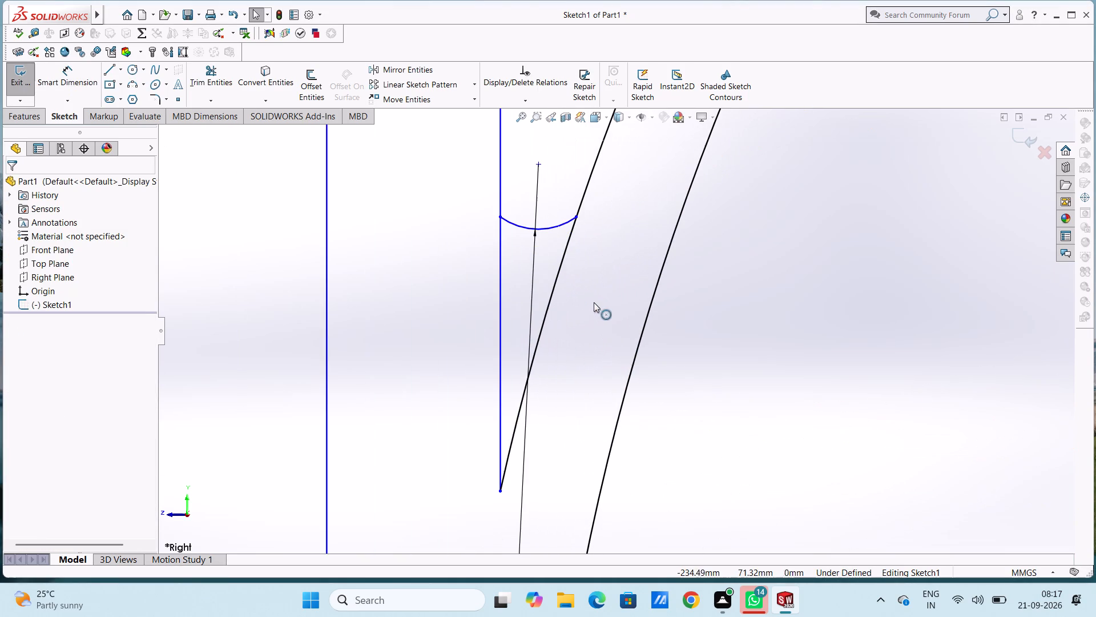
click(554, 228)
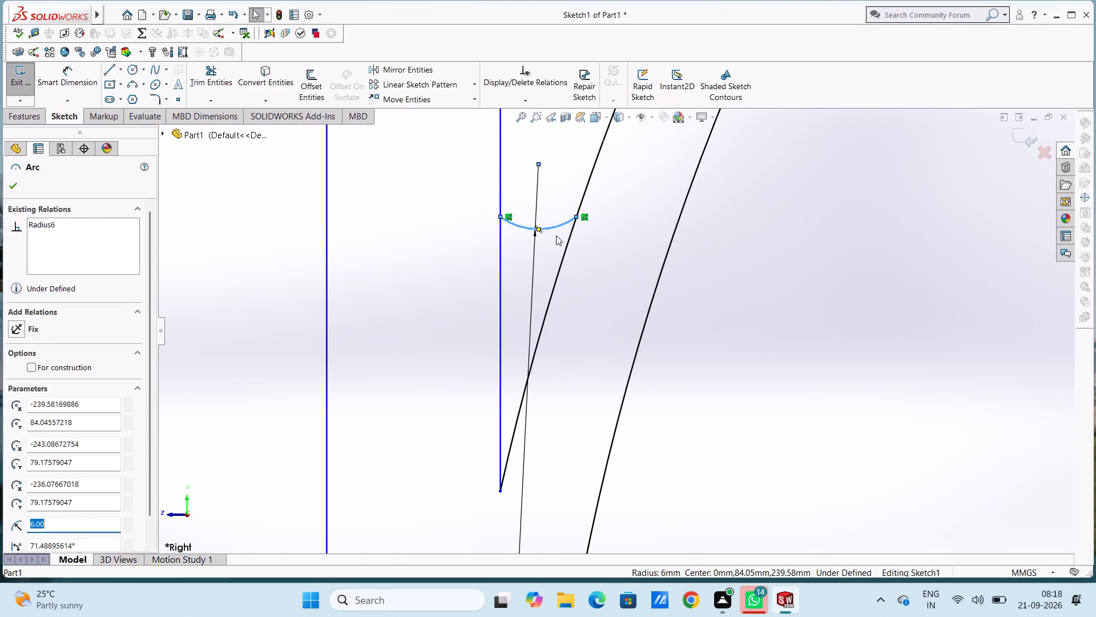
ctrl+click(567, 246)
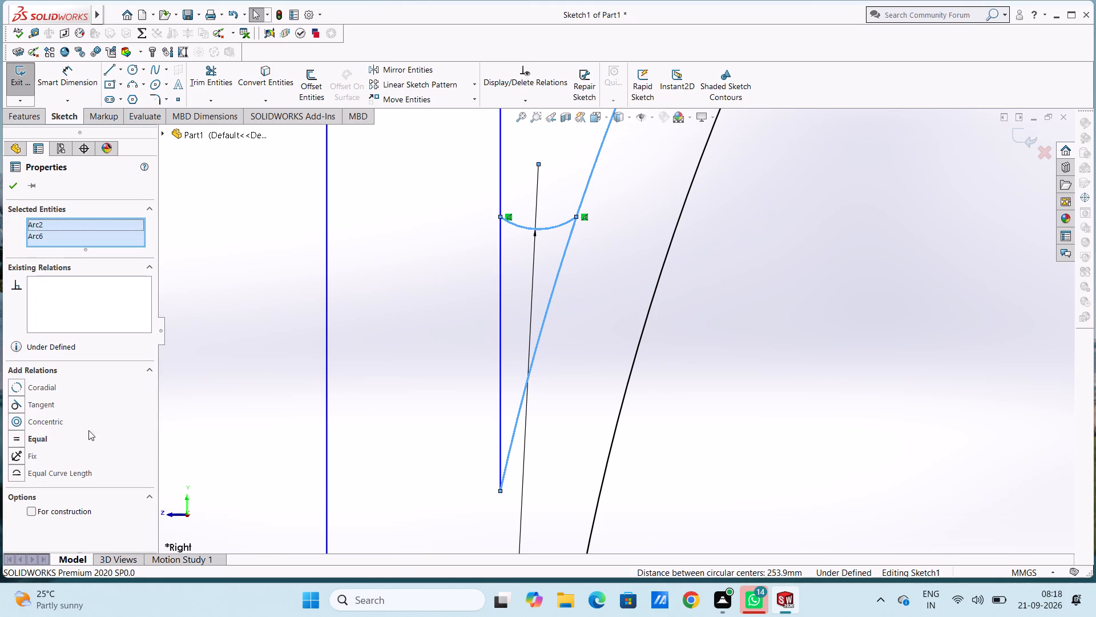
click(11, 403)
click(390, 339)
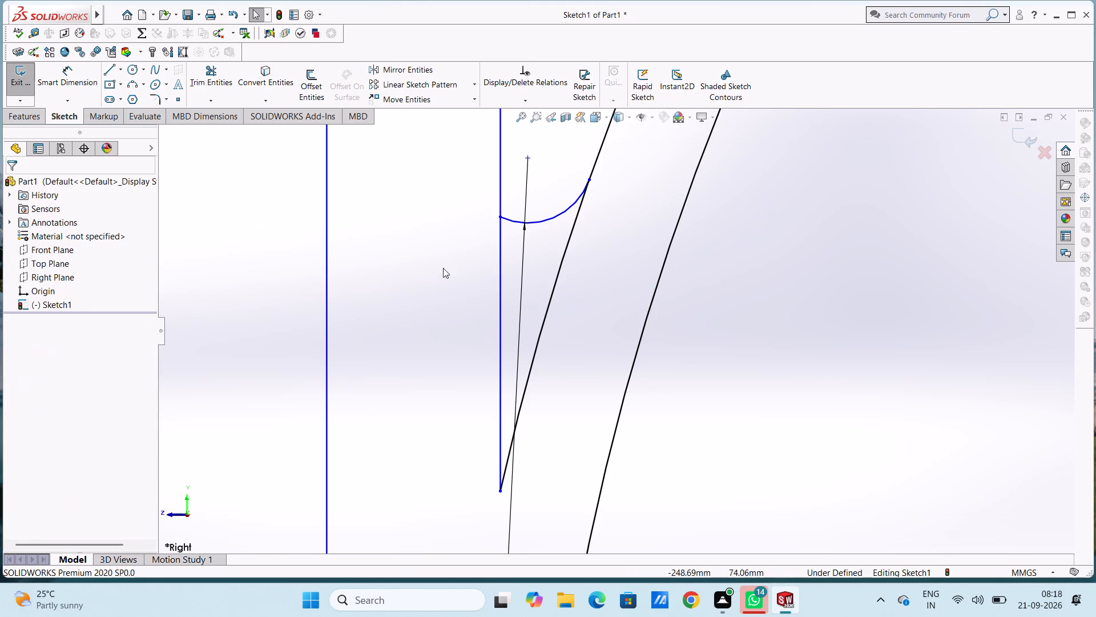
click(510, 218)
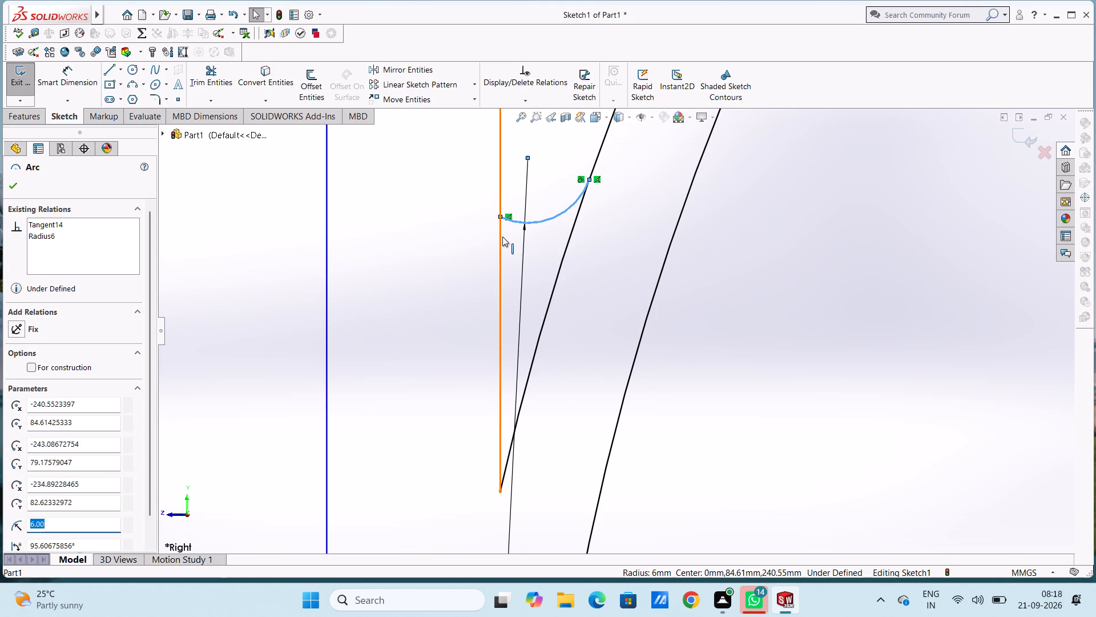
ctrl+click(501, 237)
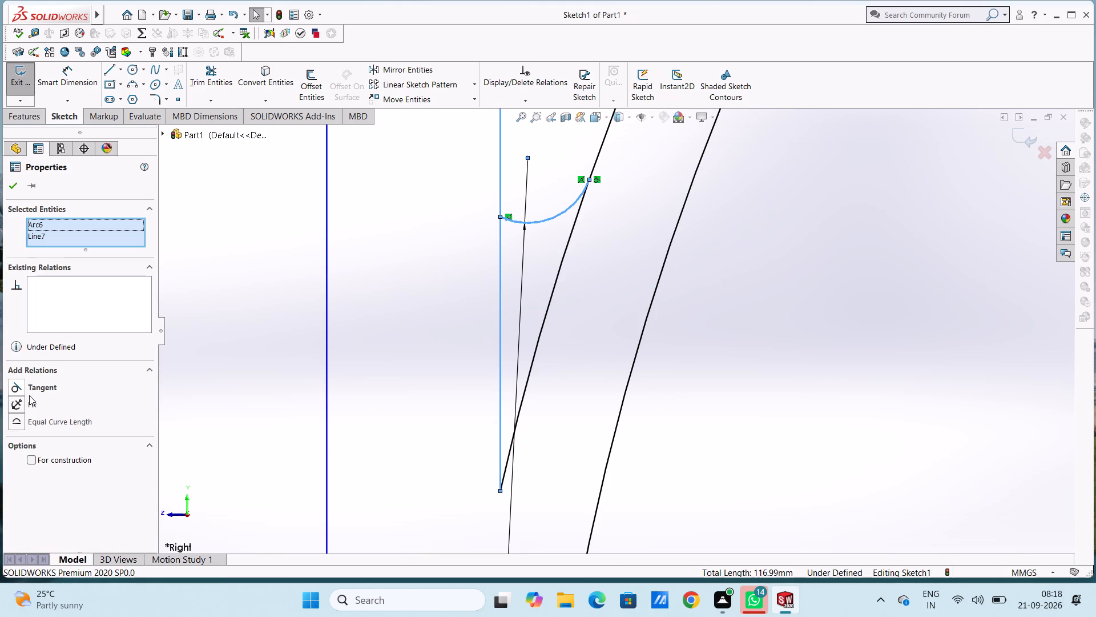
click(11, 383)
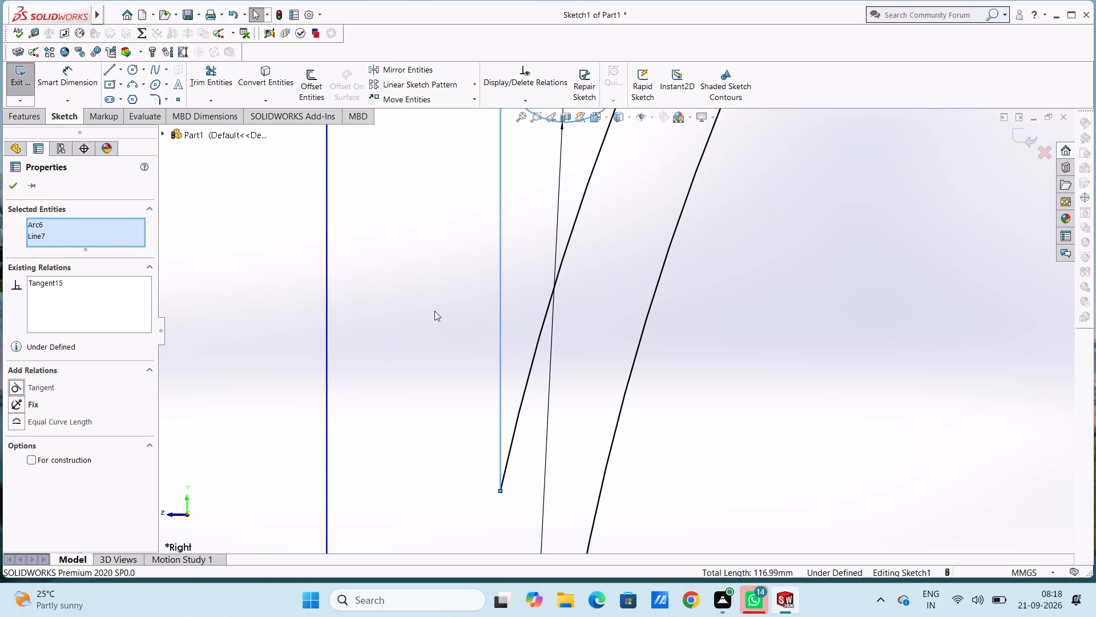
click(434, 311)
Trim away the inner vertical line and the offset arc below their tangent points with the 6 mm arc.
scroll(434, 311, up, 10)
scroll(708, 279, down, 2)
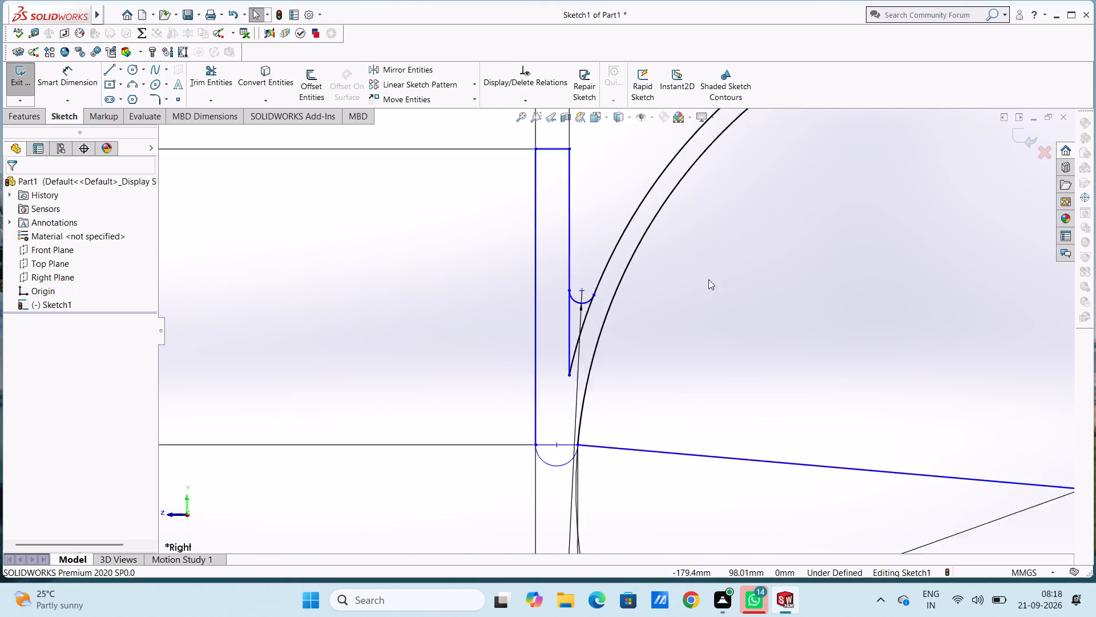
scroll(708, 279, down, 2)
click(228, 77)
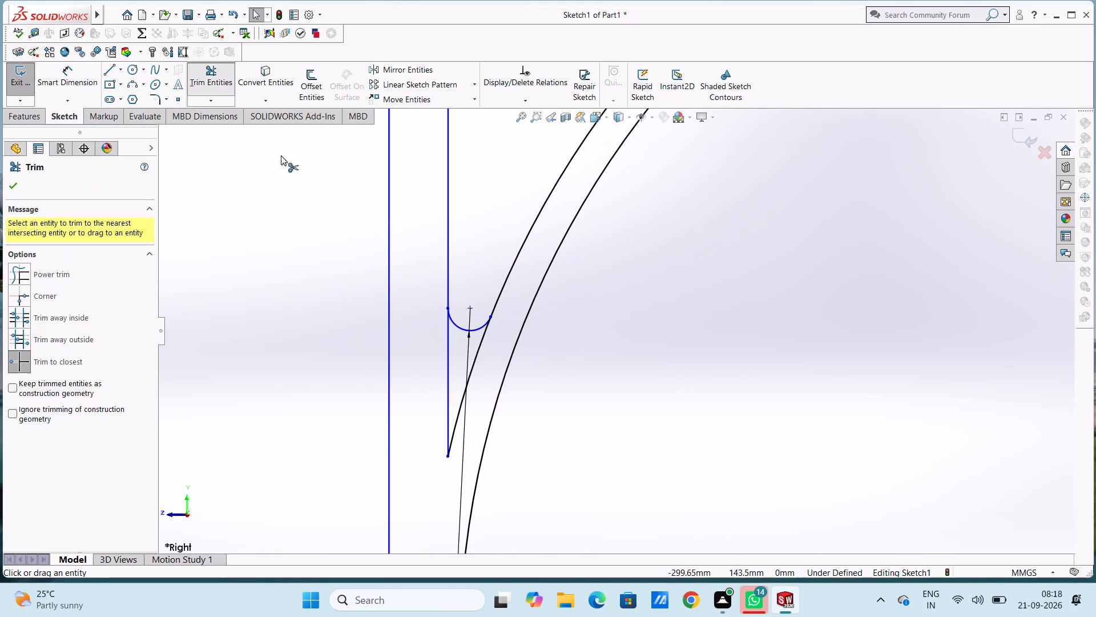
click(446, 353)
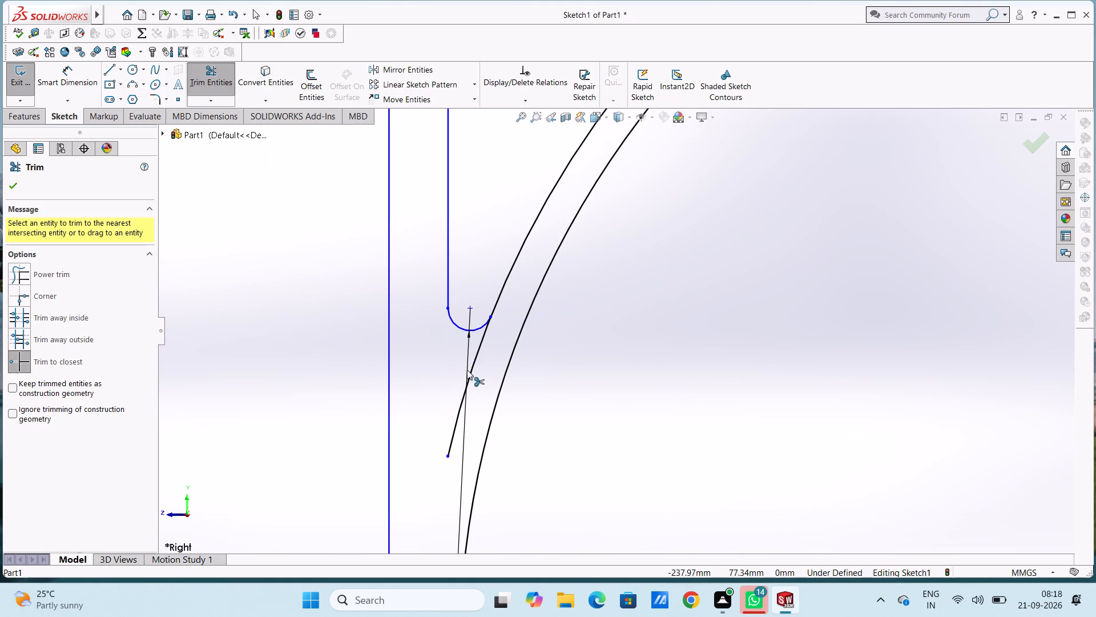
click(473, 374)
key(Escape)
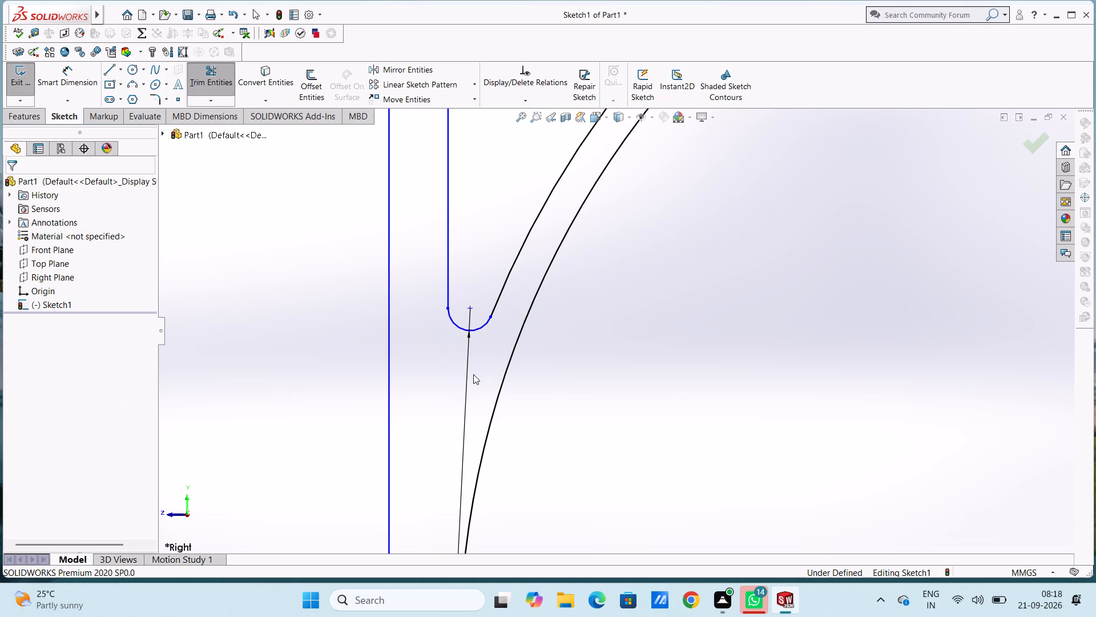
key(Escape)
Close the upper end of the curved strip with a 9 mm vertical line between the two arc endpoints.
scroll(473, 374, up, 9)
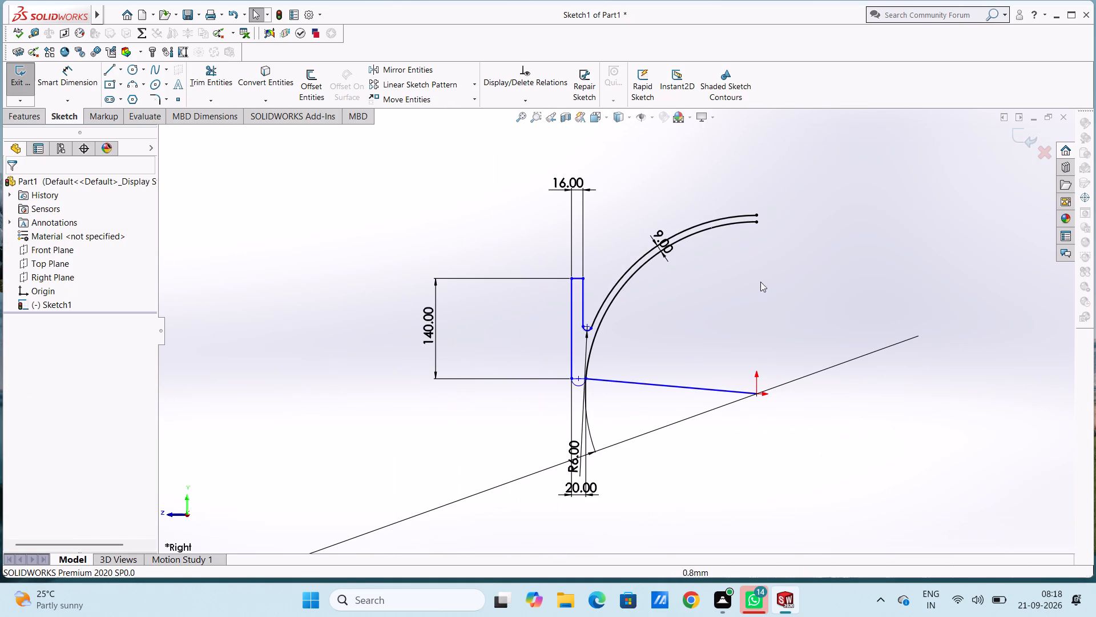
scroll(779, 281, down, 4)
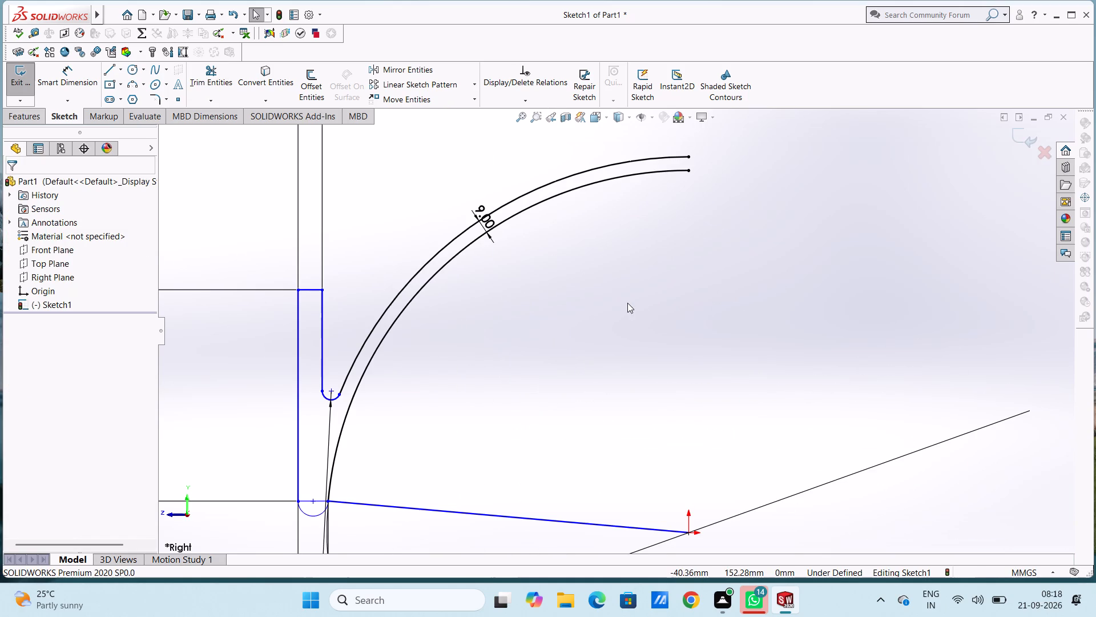
click(112, 70)
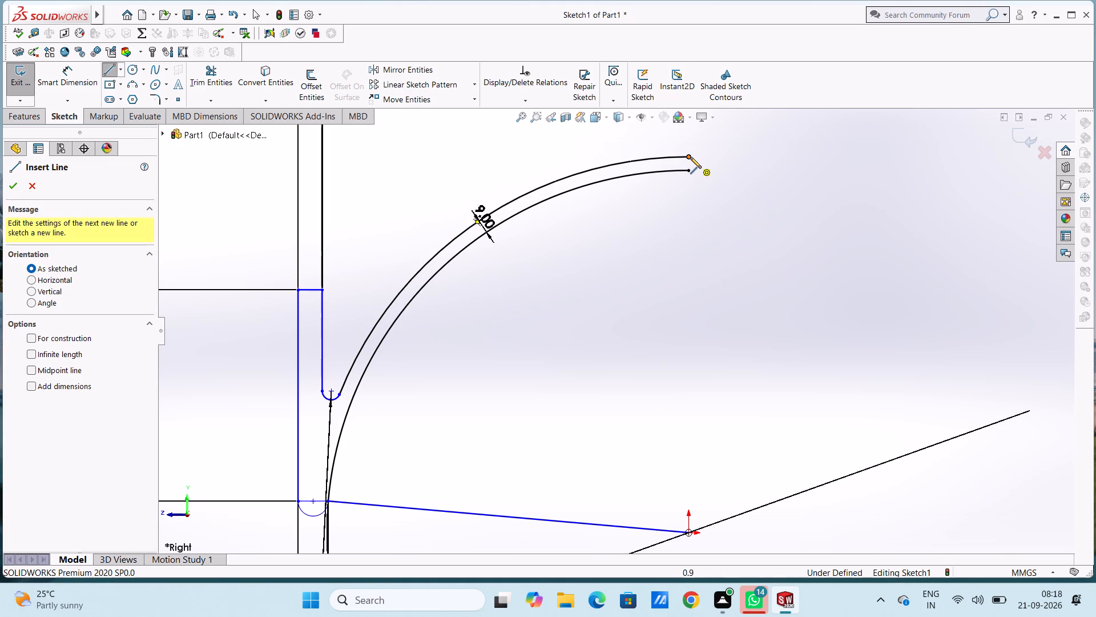
click(689, 156)
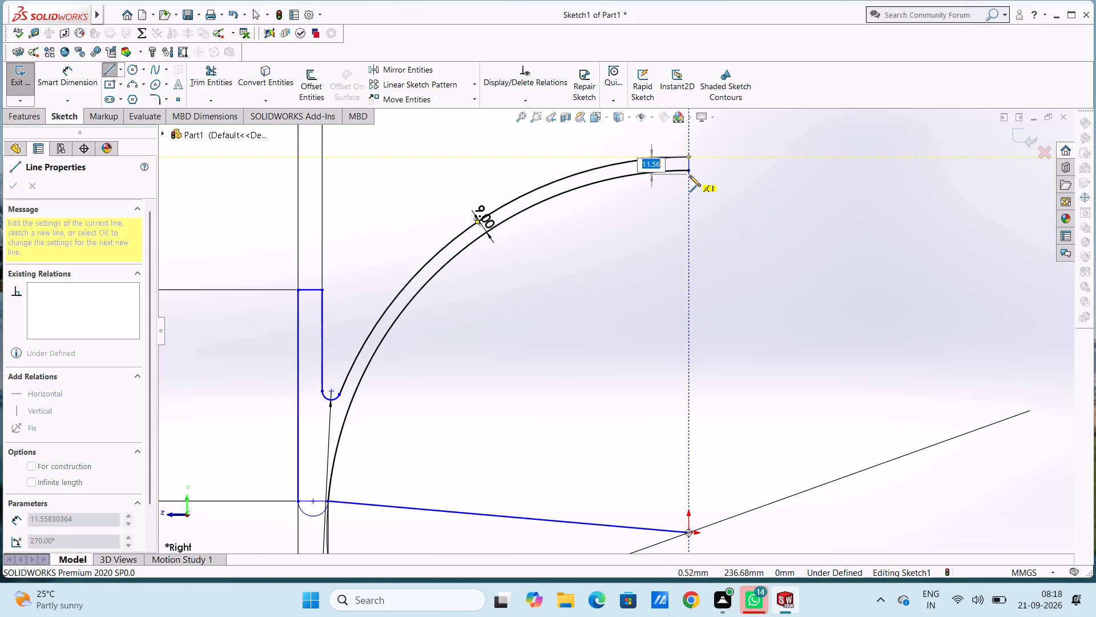
click(689, 173)
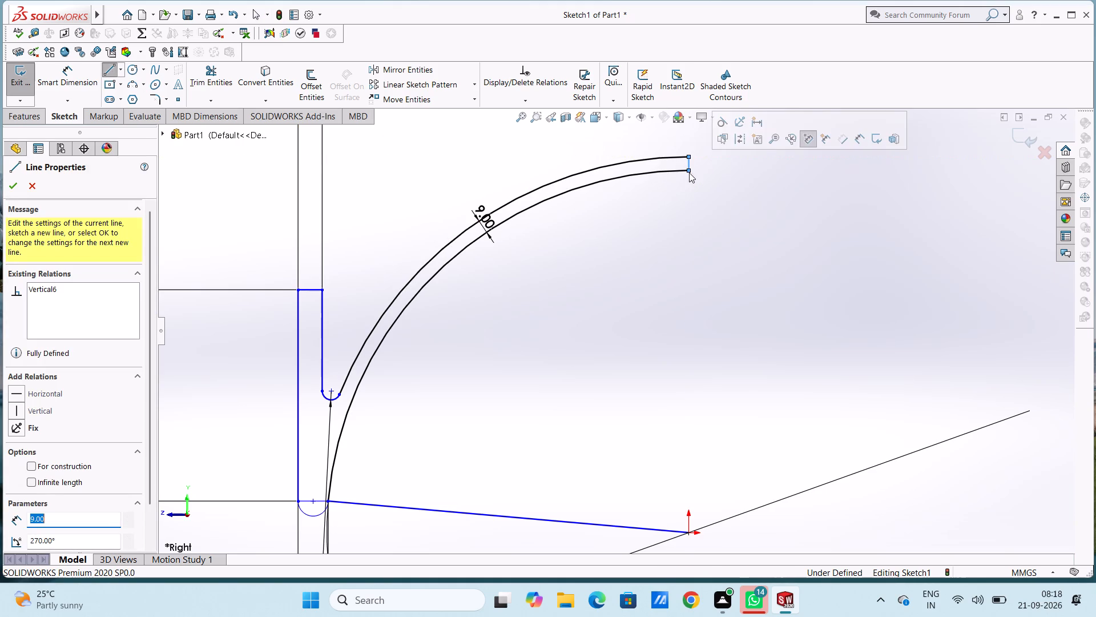
key(Escape)
key(Escape)
key(Escape)
Set the flange's height dimension to 150 mm.
scroll(689, 173, up, 4)
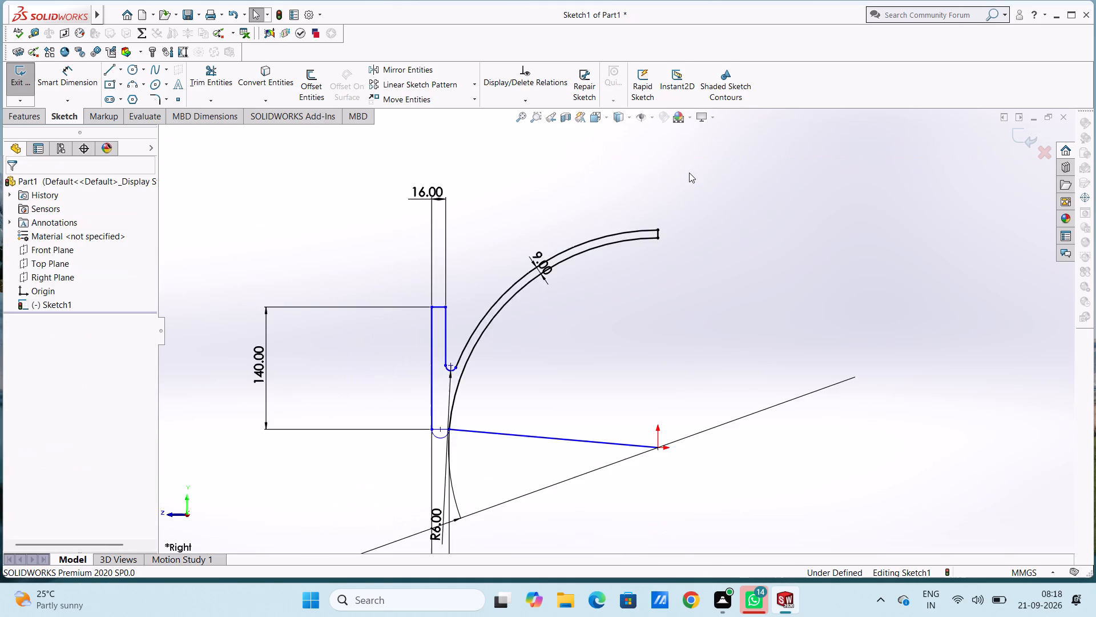
scroll(689, 173, up, 1)
scroll(598, 320, down, 2)
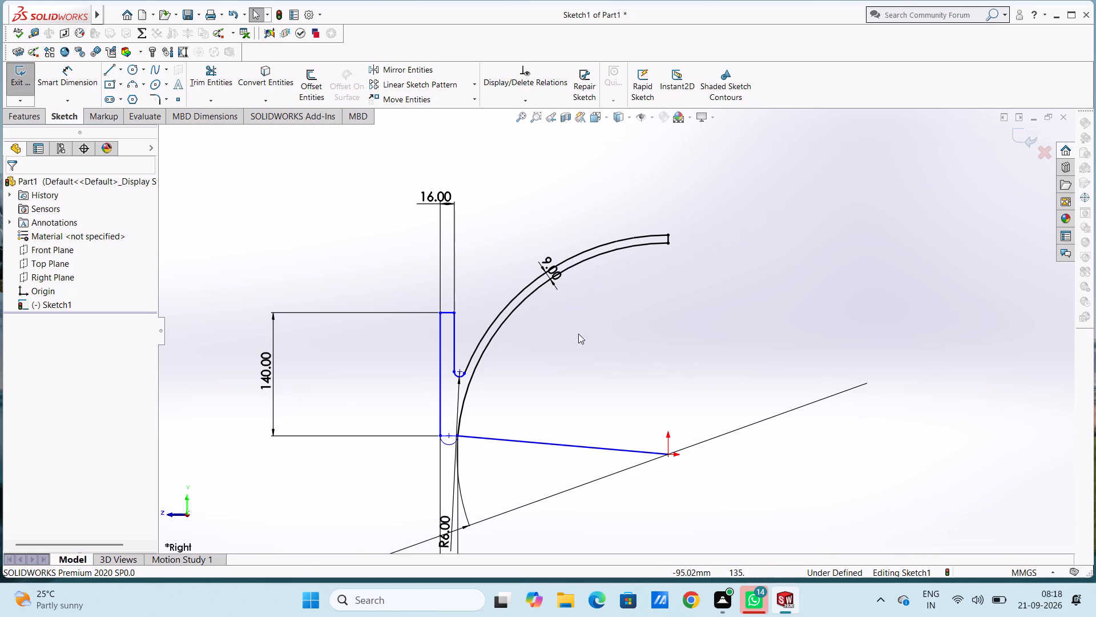
middle_drag(702, 228, 667, 344)
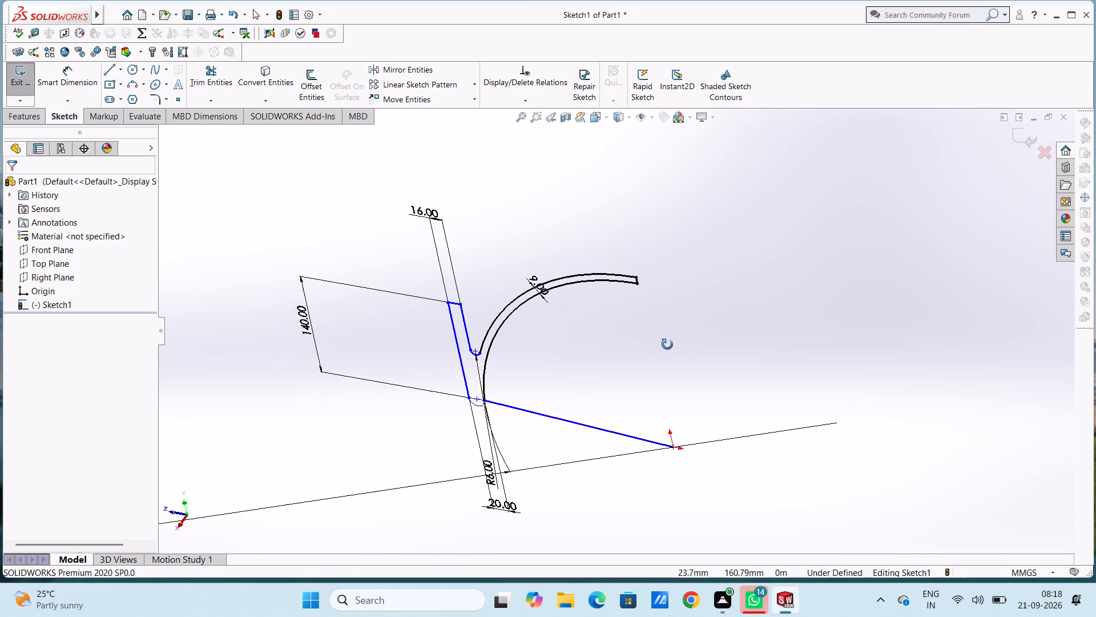
middle_drag(667, 344, 667, 342)
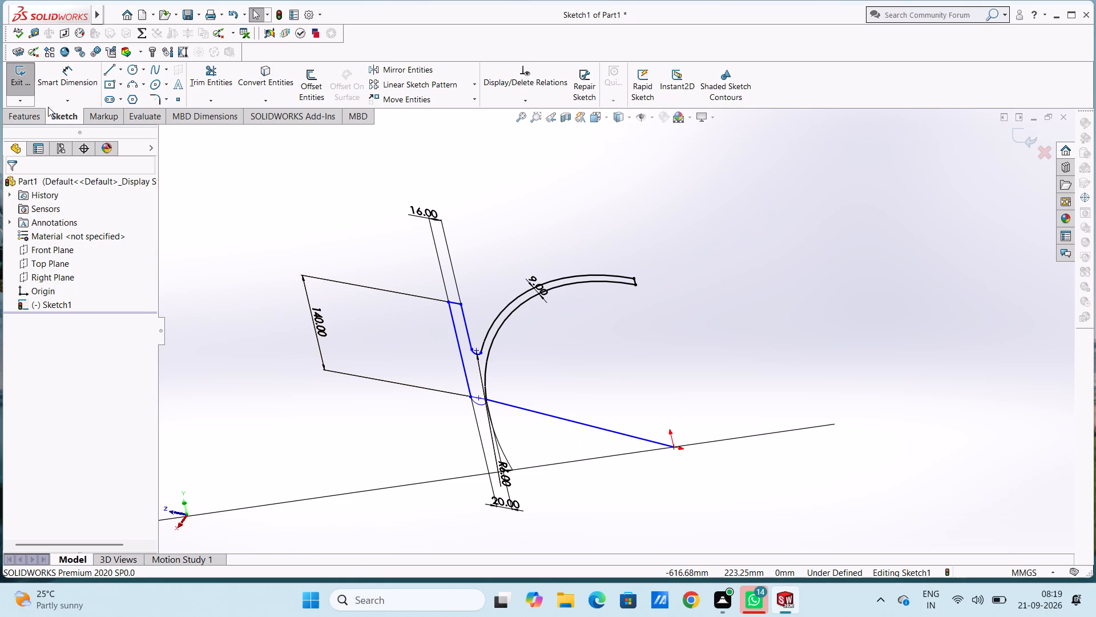
middle_drag(574, 226, 610, 139)
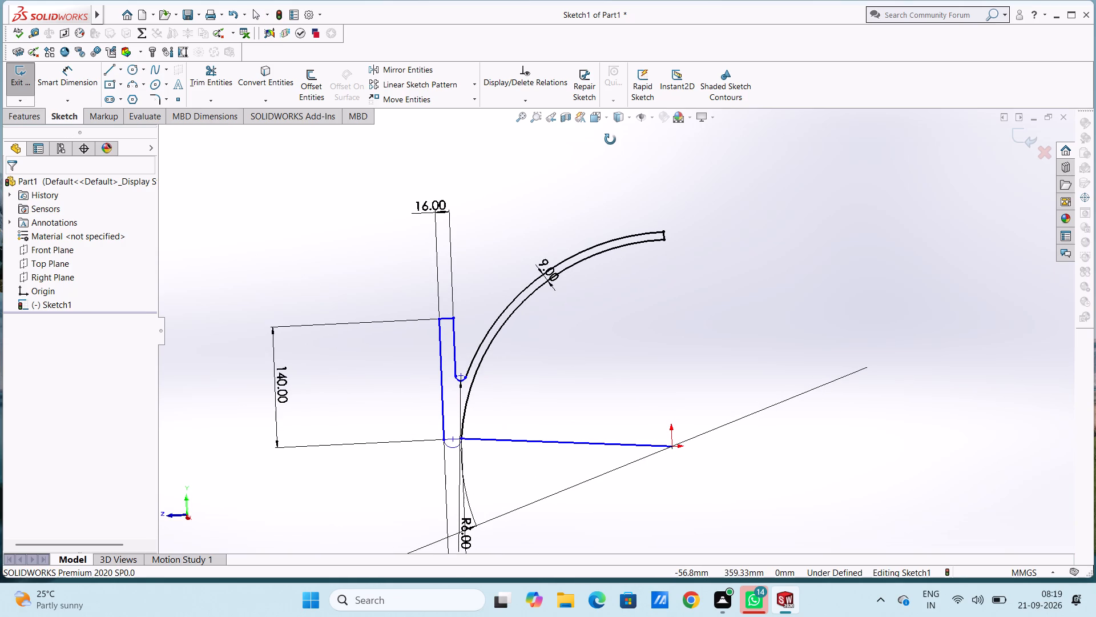
middle_drag(610, 139, 602, 170)
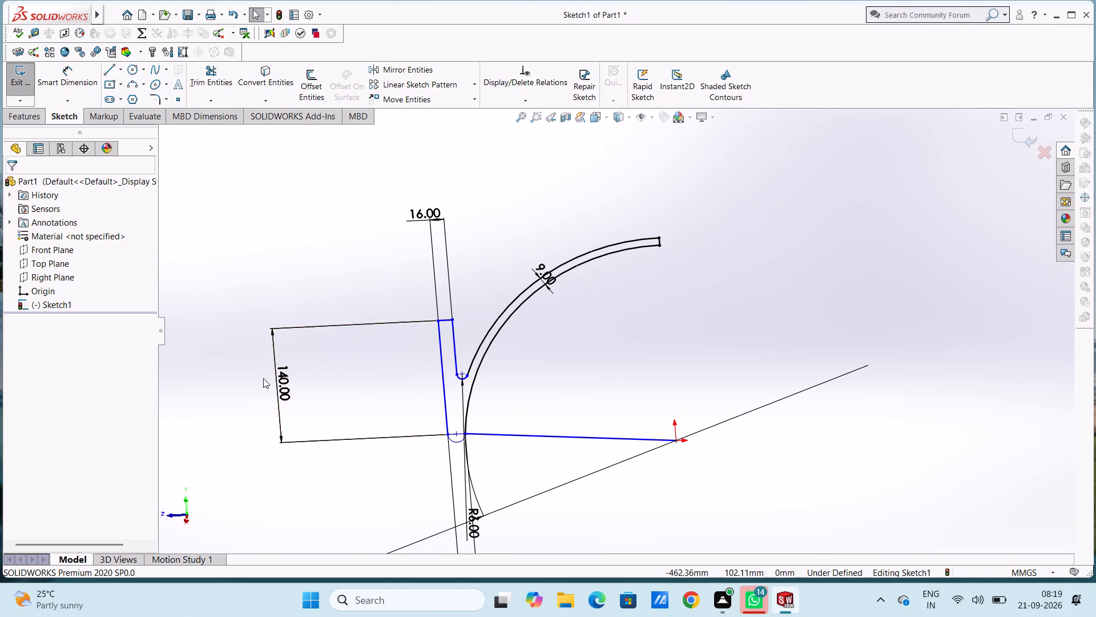
double_click(282, 382)
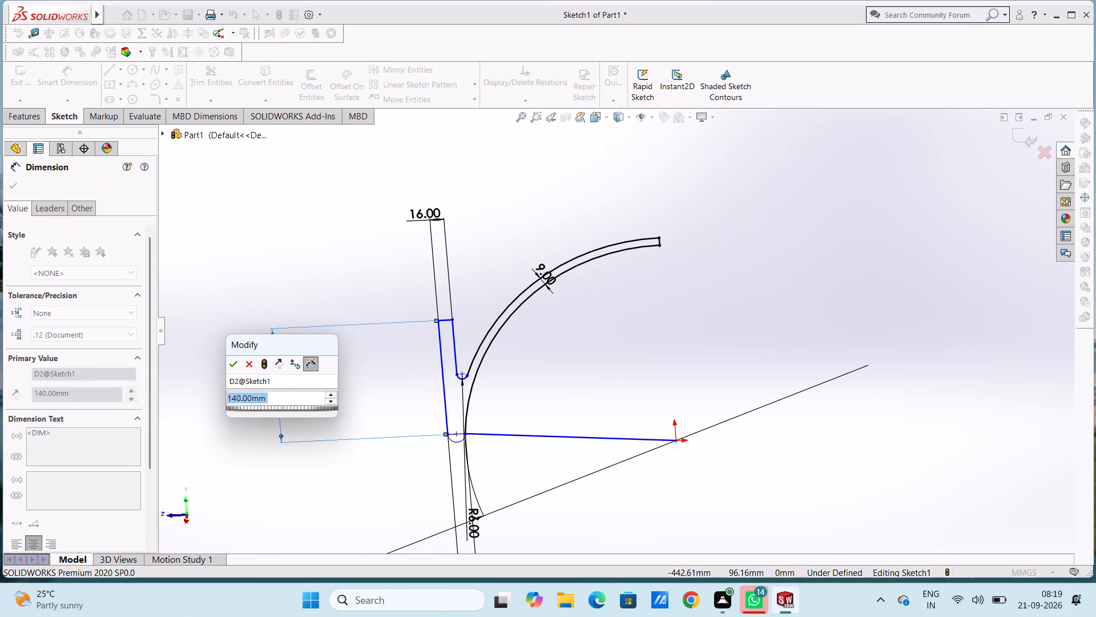
text(150)
key(Return)
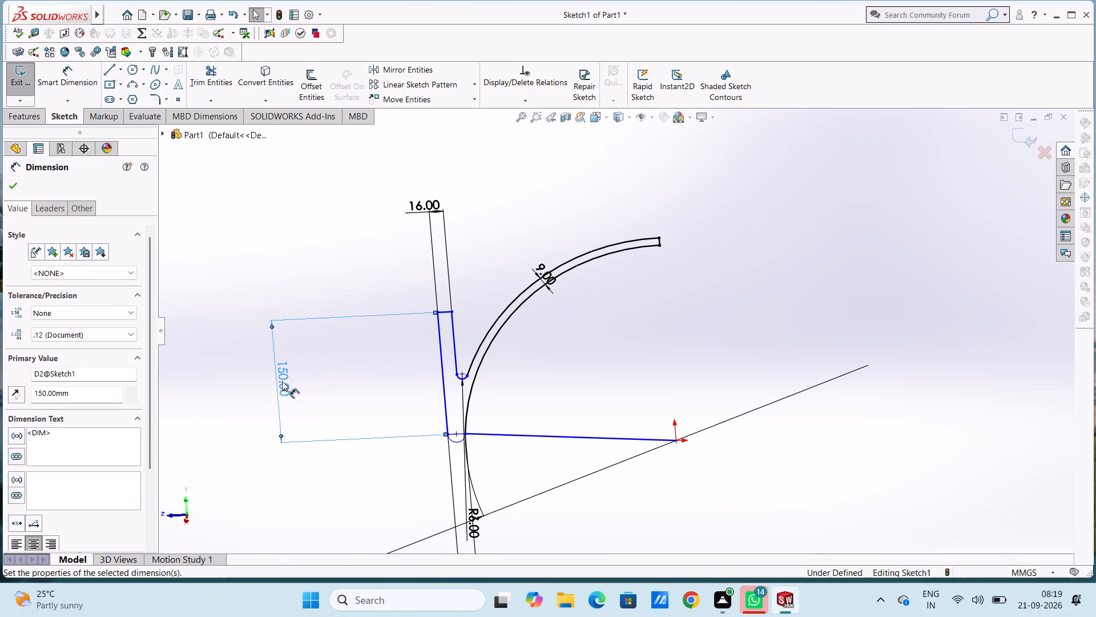
click(309, 249)
Extrude the region formed by the flange and curved strip as a blind boss, 200 mm from the sketch plane.
middle_drag(333, 246, 311, 283)
click(35, 118)
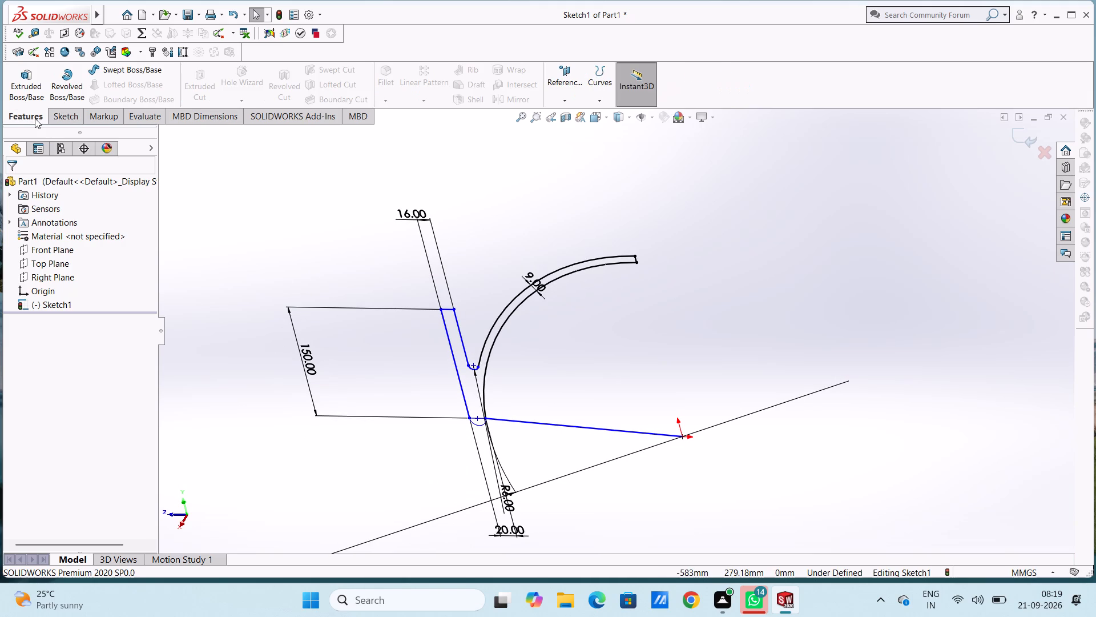
click(26, 80)
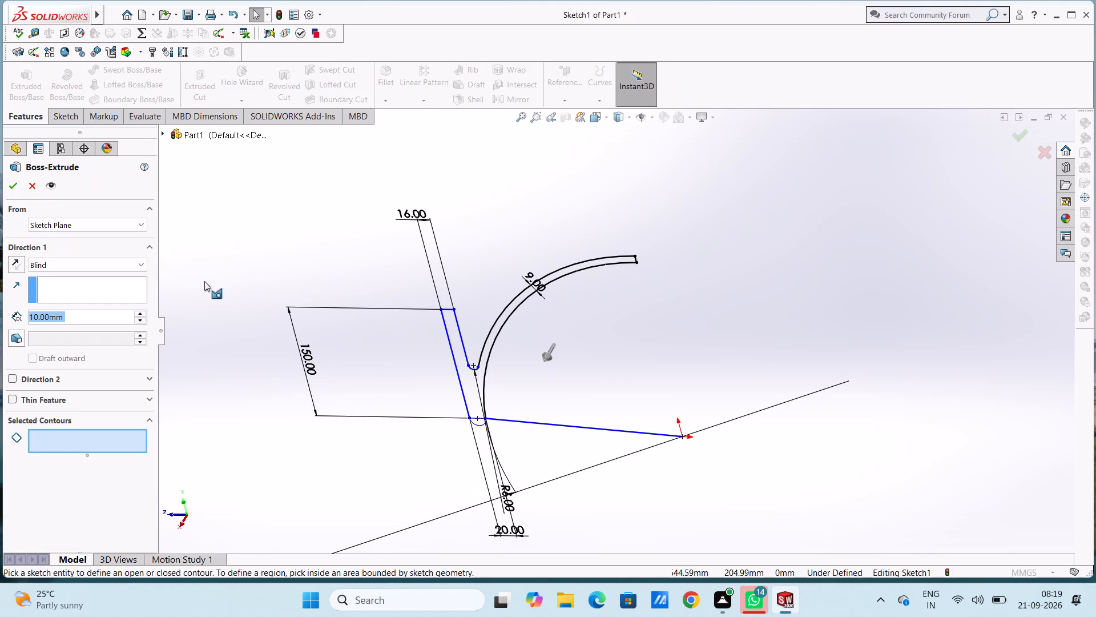
click(469, 383)
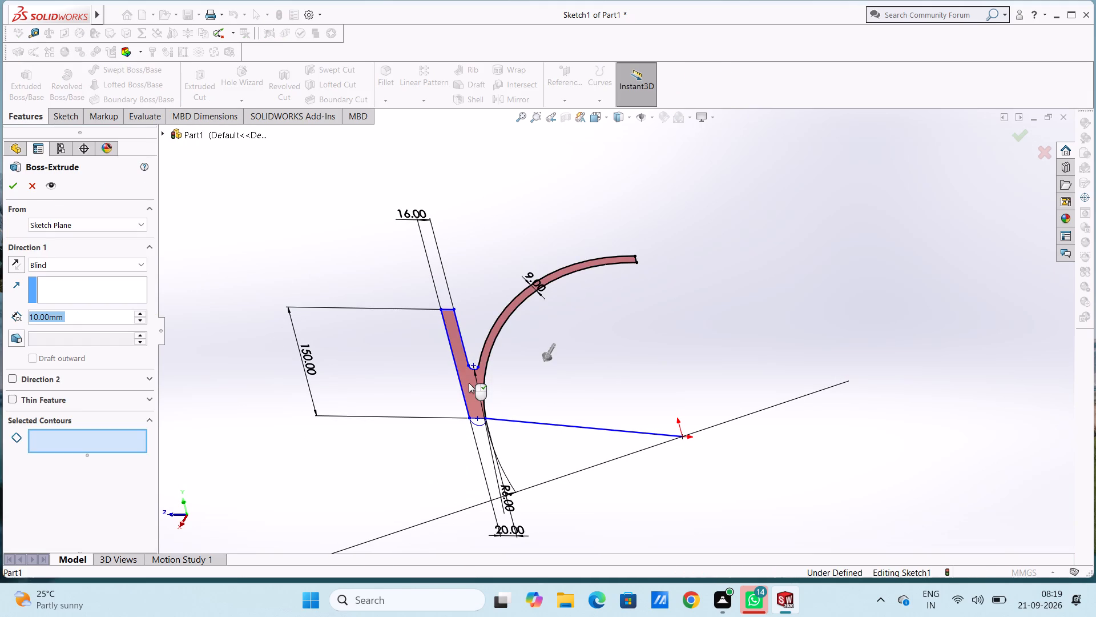
scroll(469, 384, up, 5)
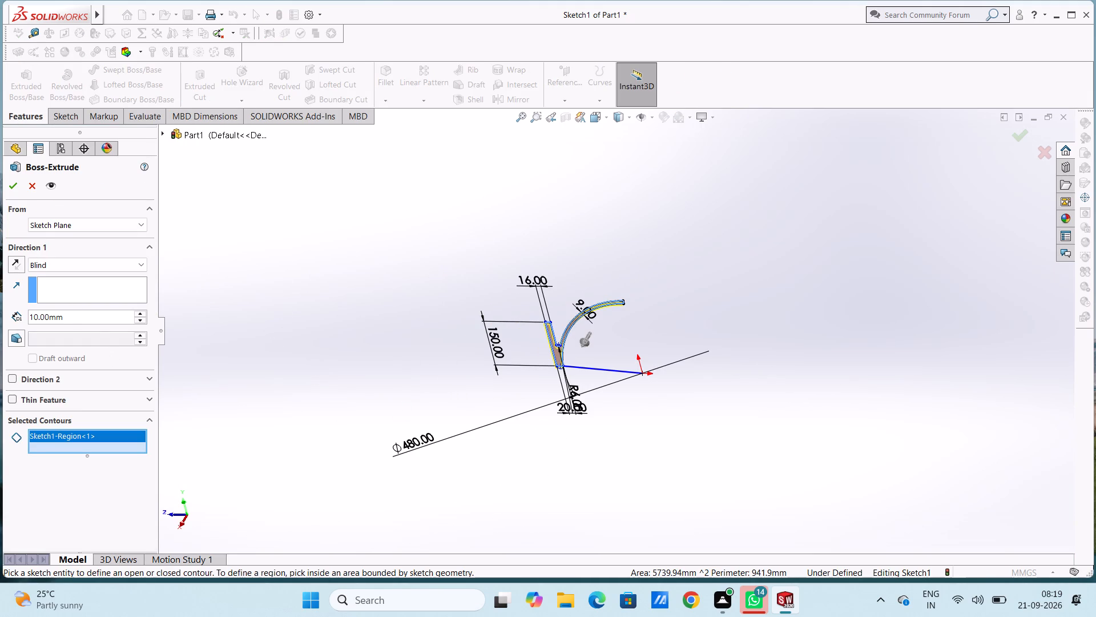
double_click(82, 316)
text(200)
key(Return)
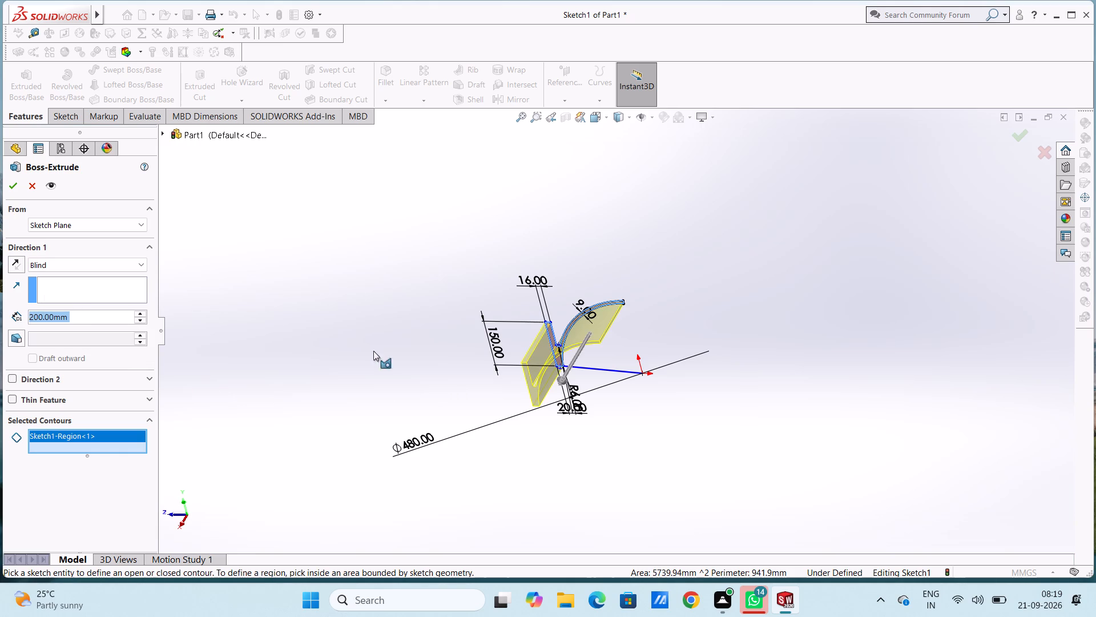
scroll(647, 334, down, 4)
middle_drag(647, 333, 705, 370)
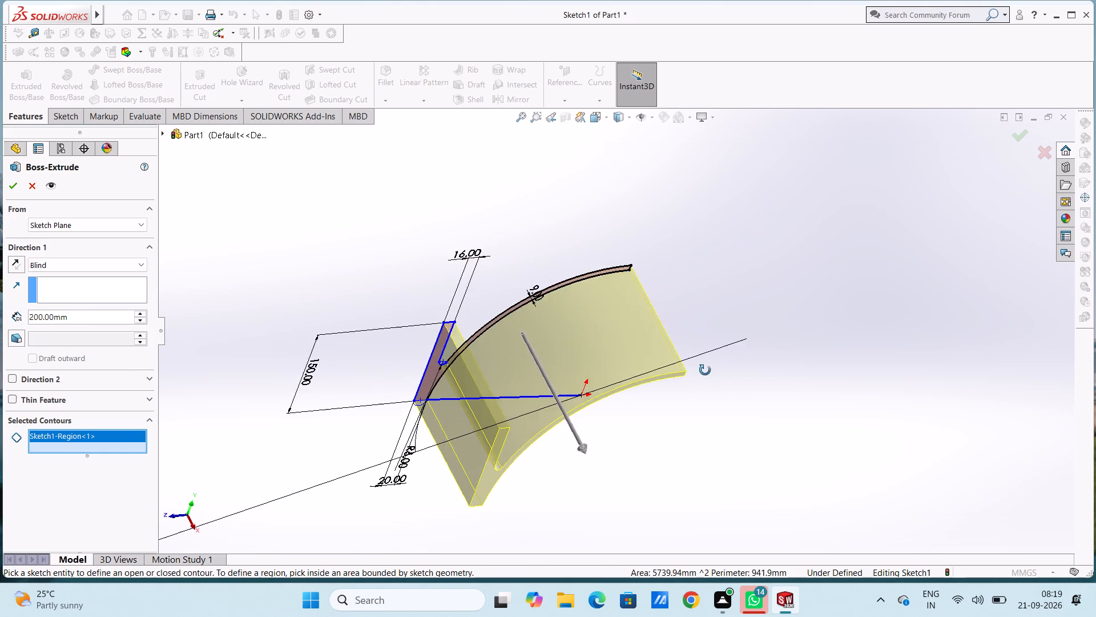
middle_drag(705, 370, 741, 399)
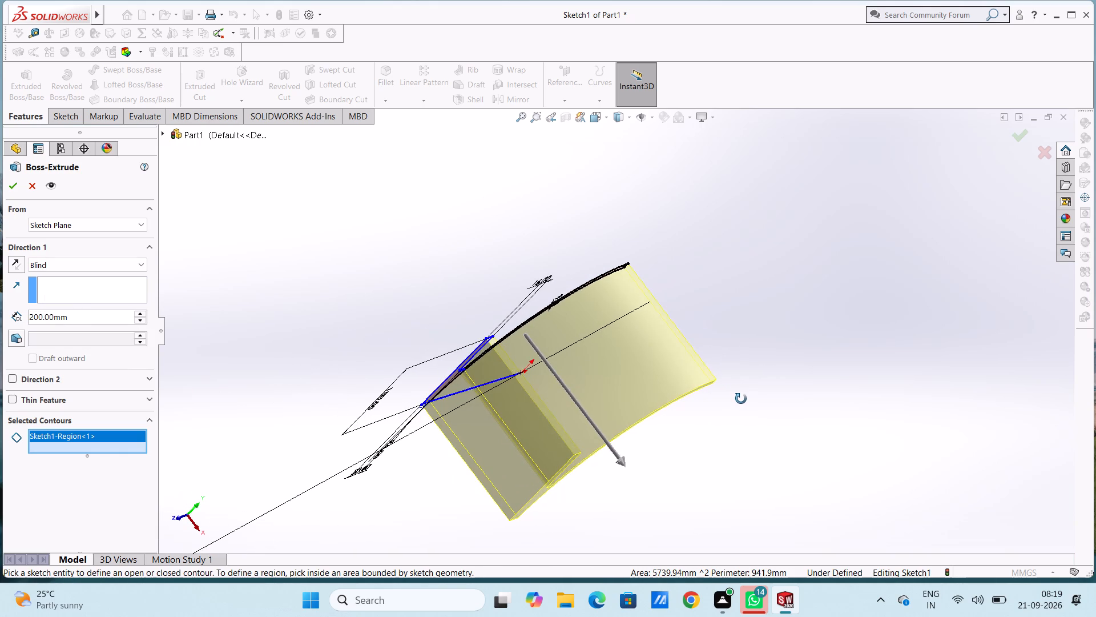
middle_drag(741, 399, 595, 351)
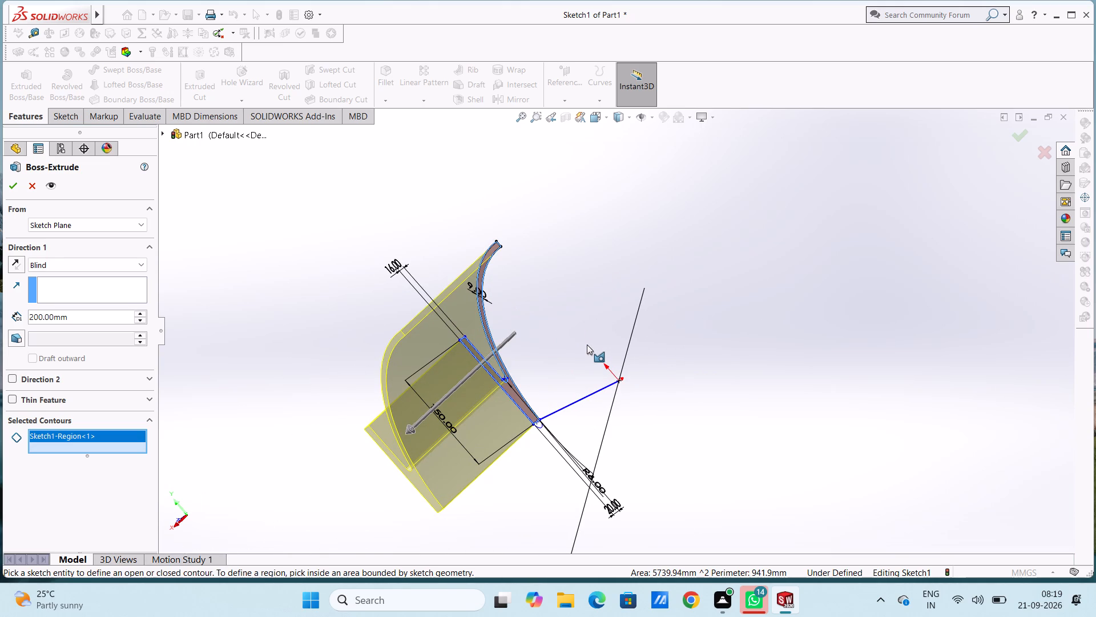
middle_drag(353, 229, 429, 286)
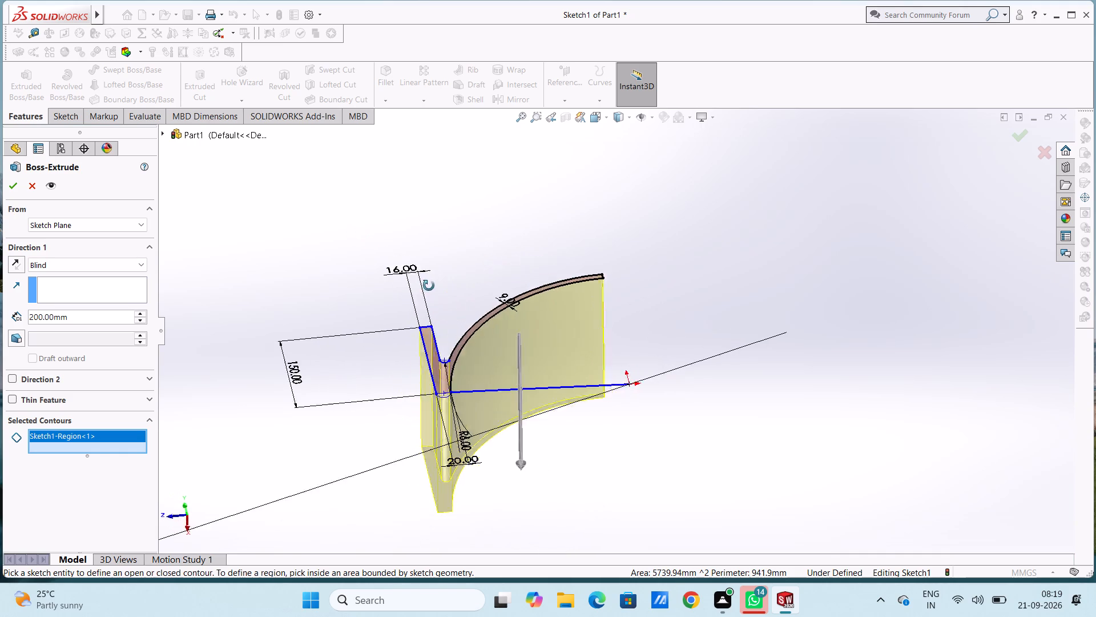
middle_drag(429, 286, 442, 297)
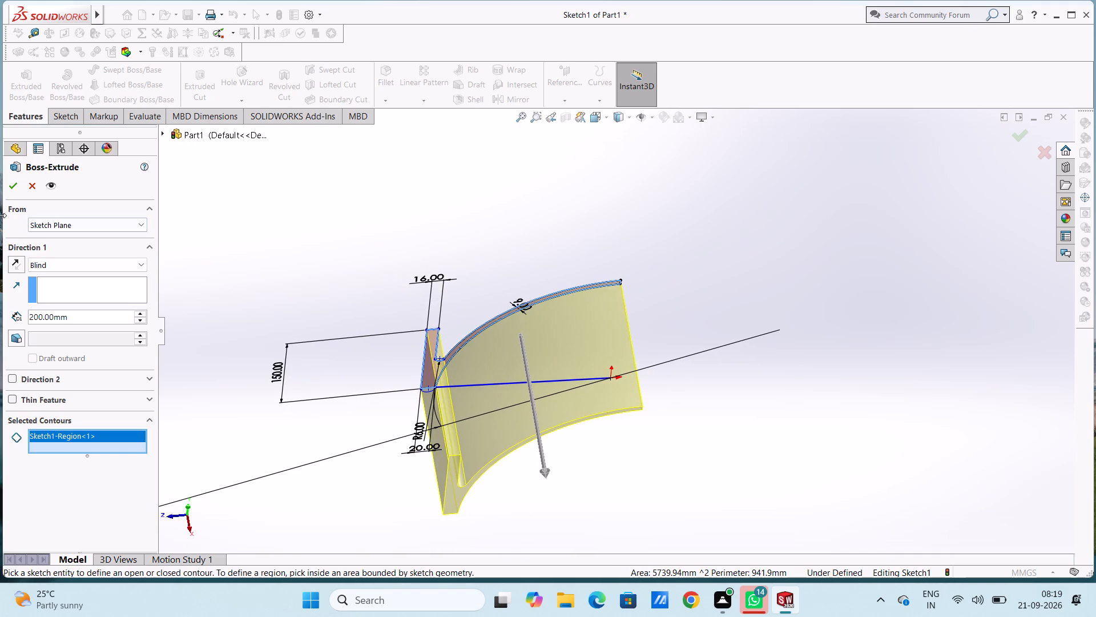
click(16, 190)
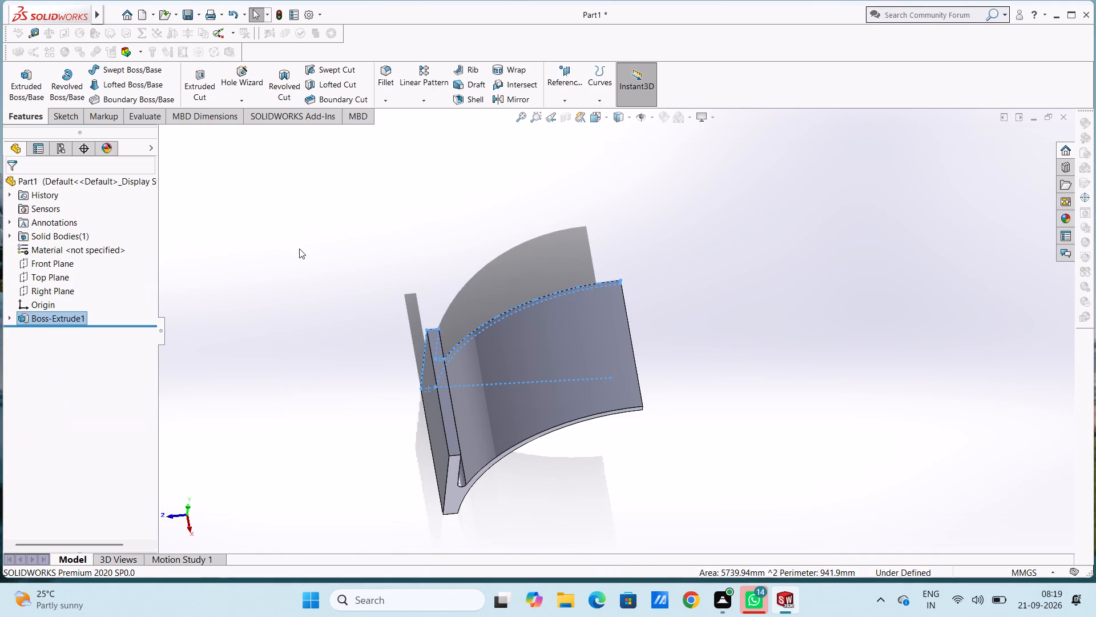
Examine the extruded part's shape by orbiting it and checking the left, back and isometric views.
click(302, 250)
middle_drag(328, 262, 312, 213)
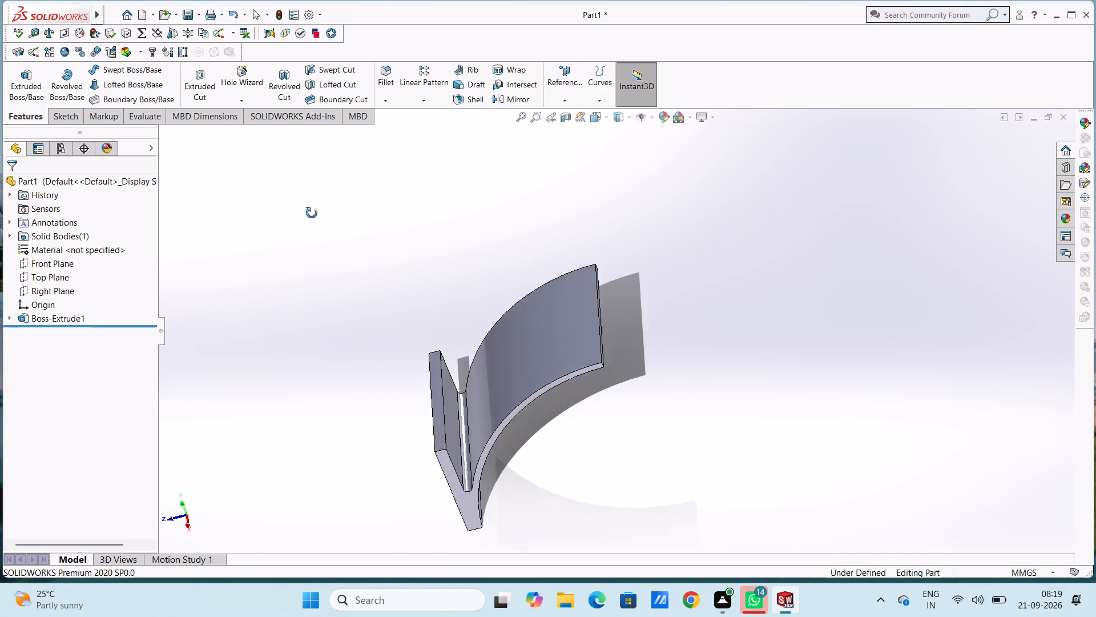
middle_drag(312, 213, 351, 284)
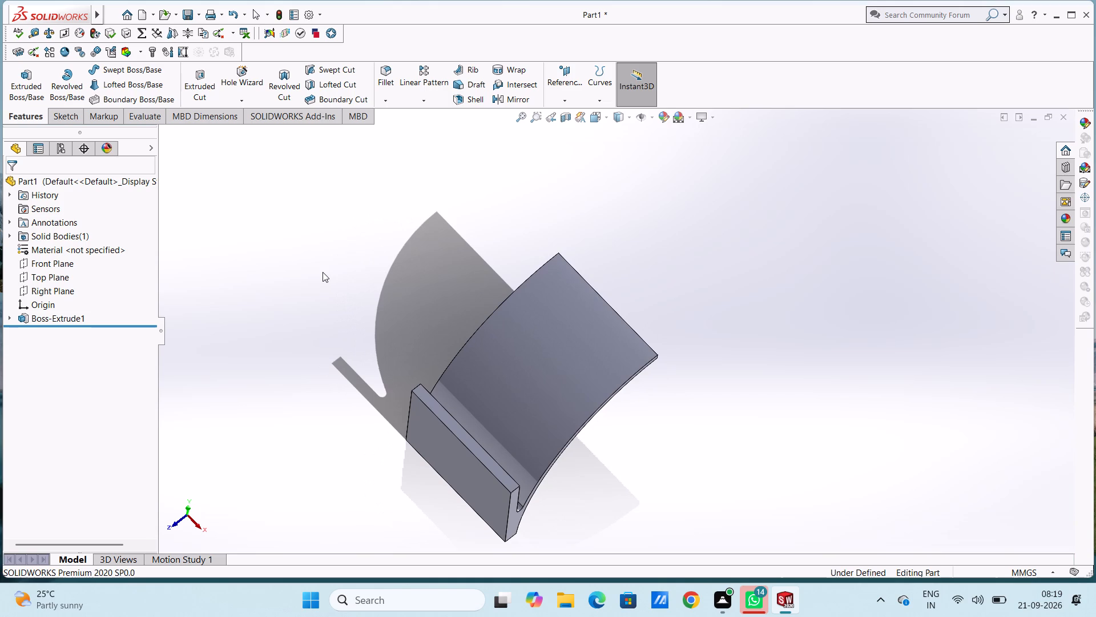
key(ctrl+1)
key(ctrl+3)
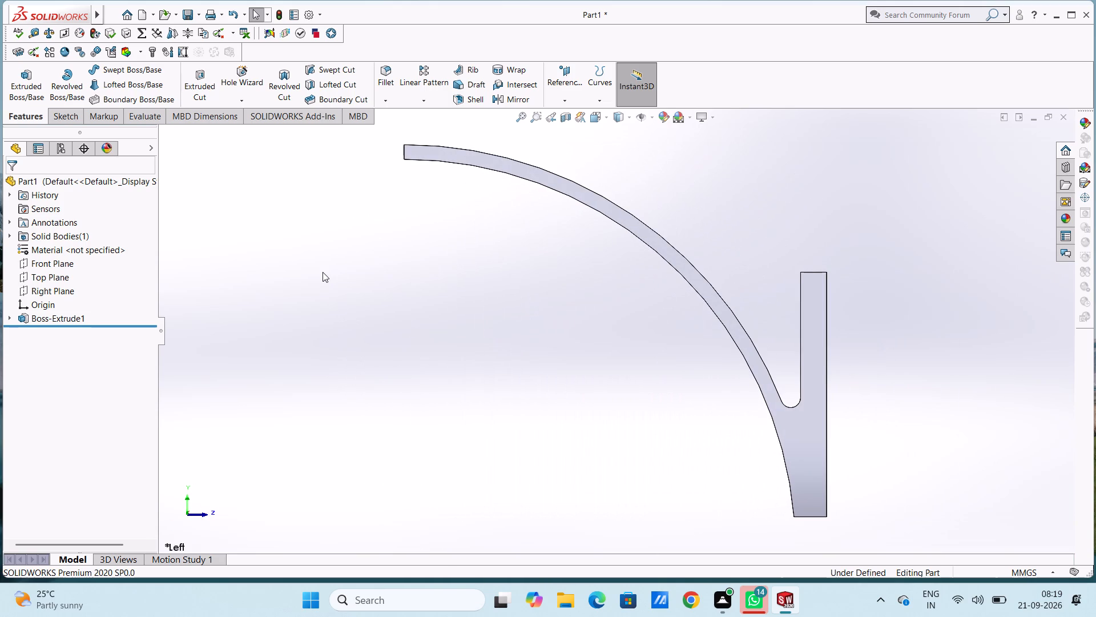
key(ctrl+1)
key(ctrl+2)
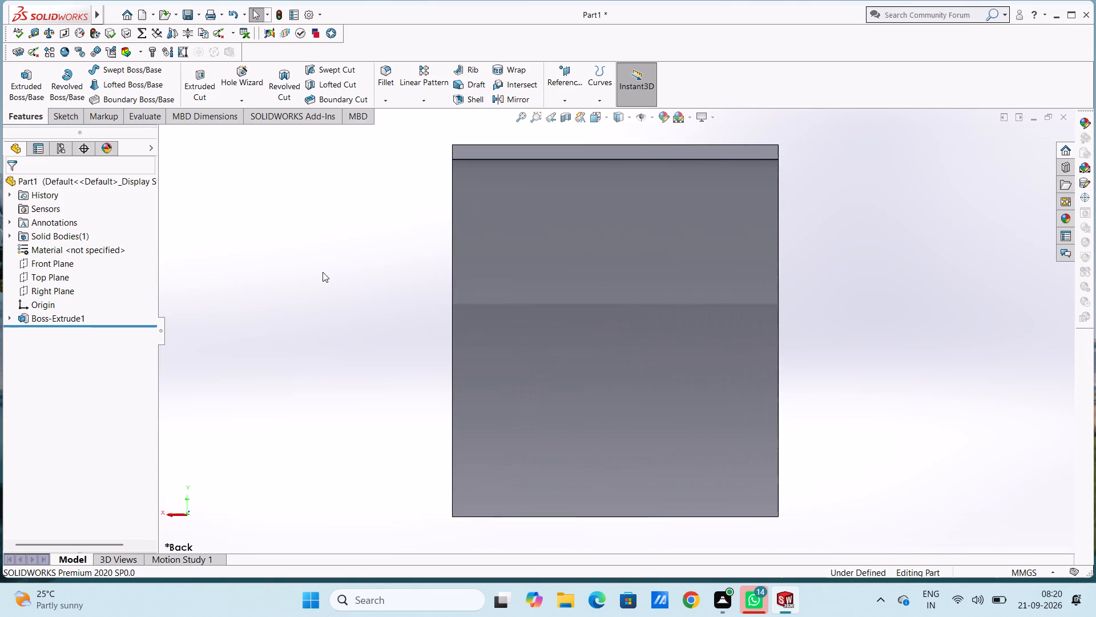
key(ctrl+7)
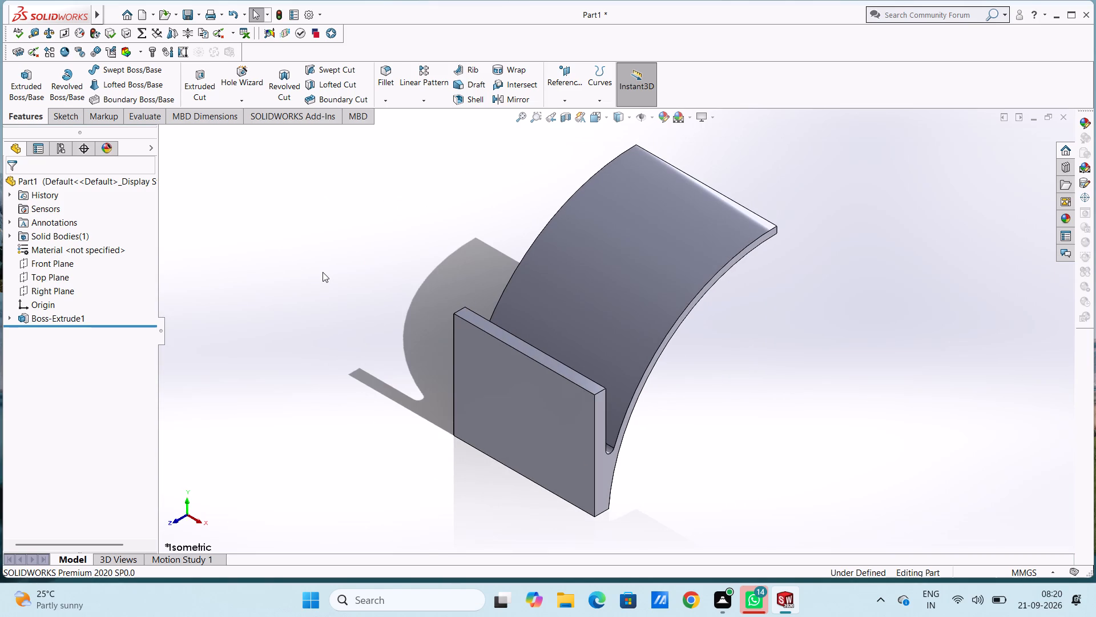
Start a sketch on the curved strip's 9 mm thick end face and draw a midpoint line centred on its upper edge, 40 mm half-length.
key(ctrl+2)
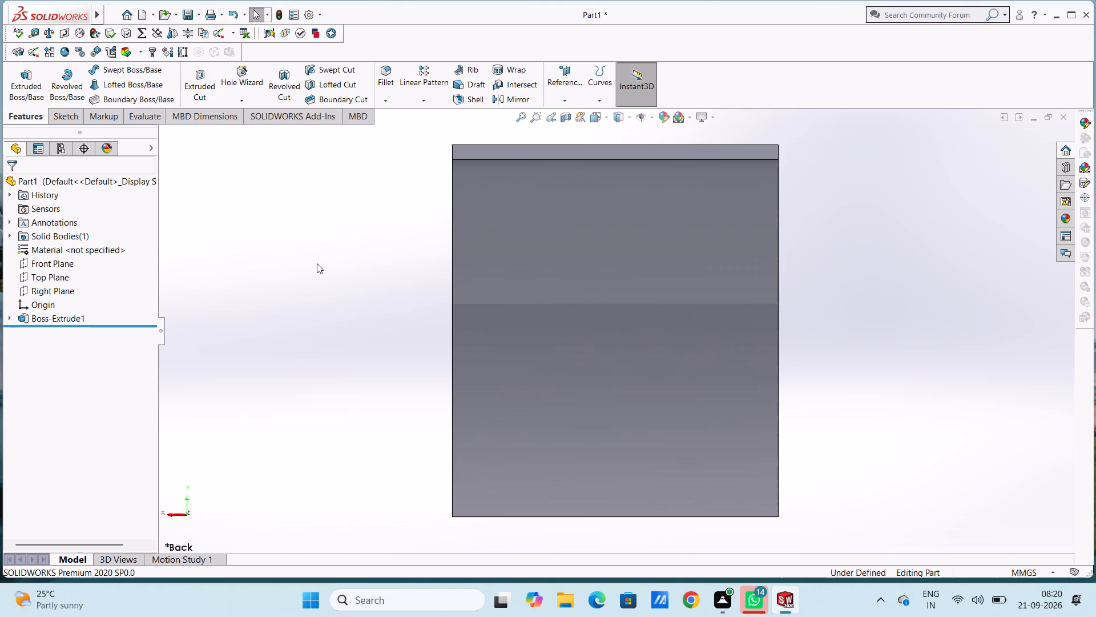
click(593, 153)
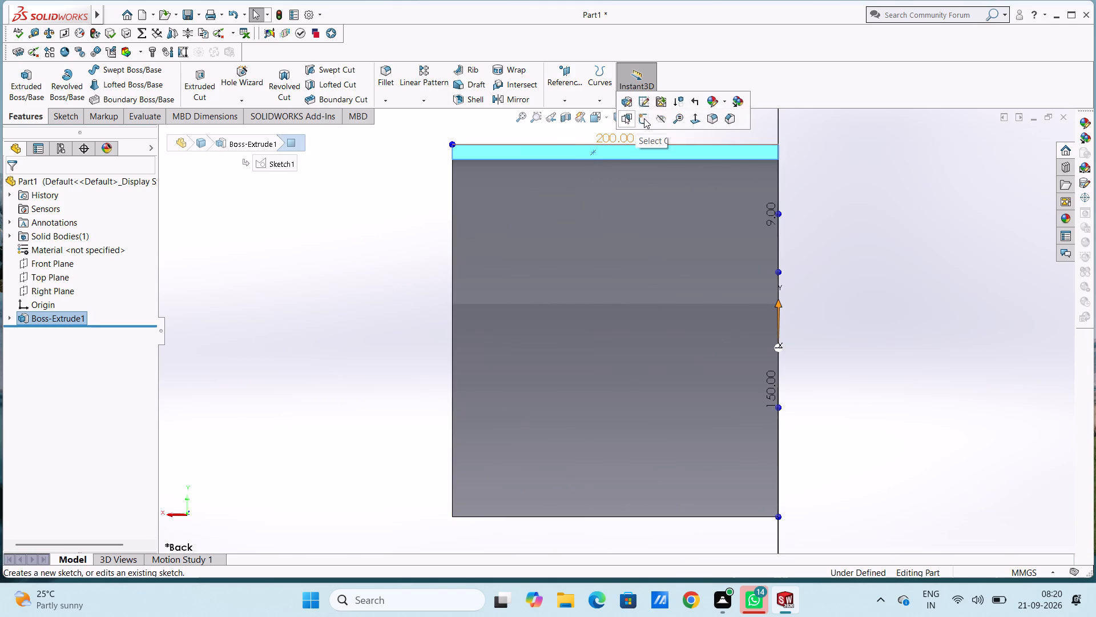
click(644, 118)
click(367, 239)
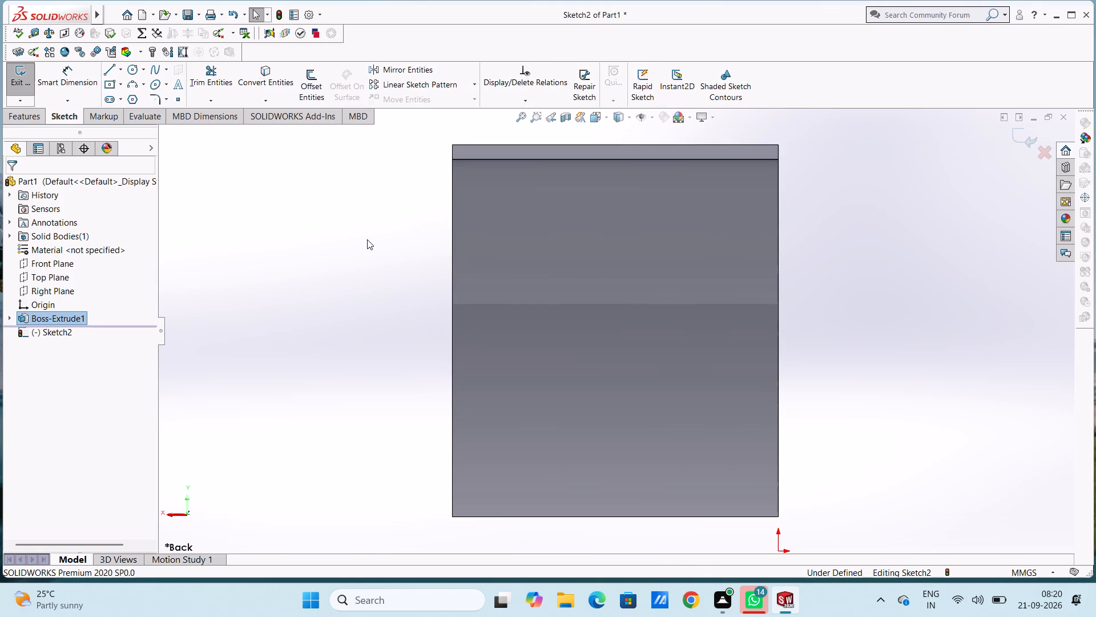
scroll(623, 182, up, 3)
scroll(666, 207, down, 6)
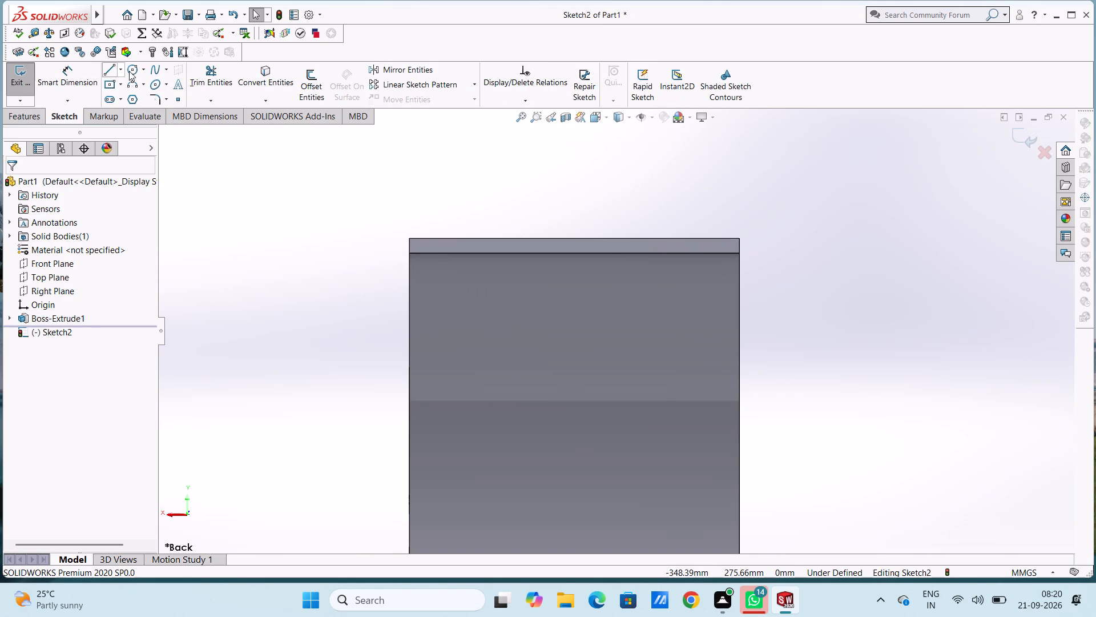
click(122, 69)
click(129, 114)
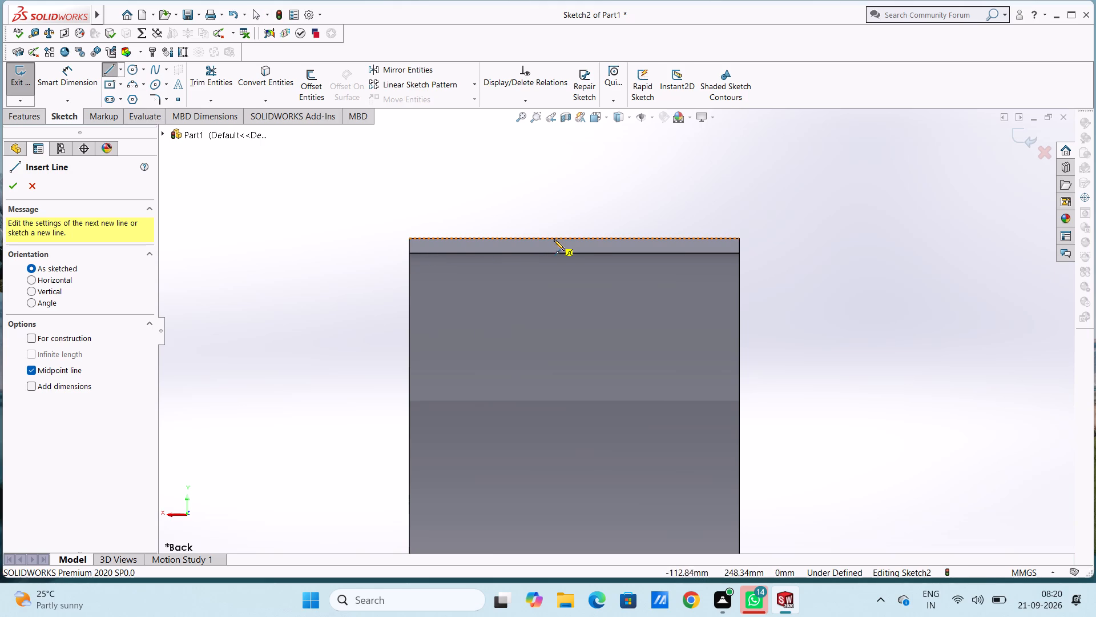
click(574, 237)
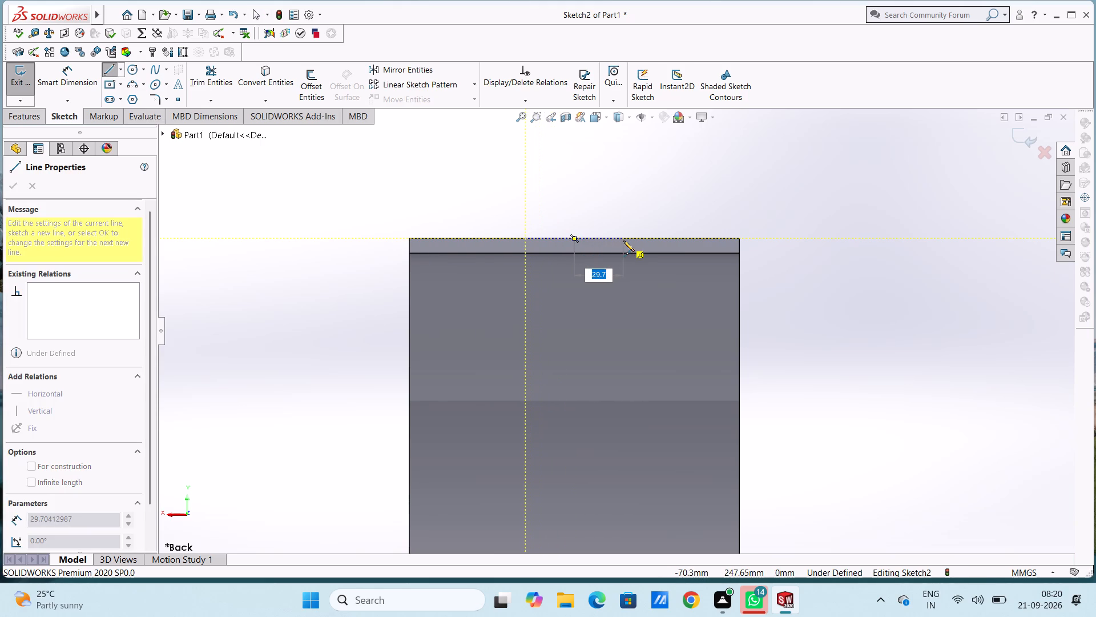
text(40)
key(Return)
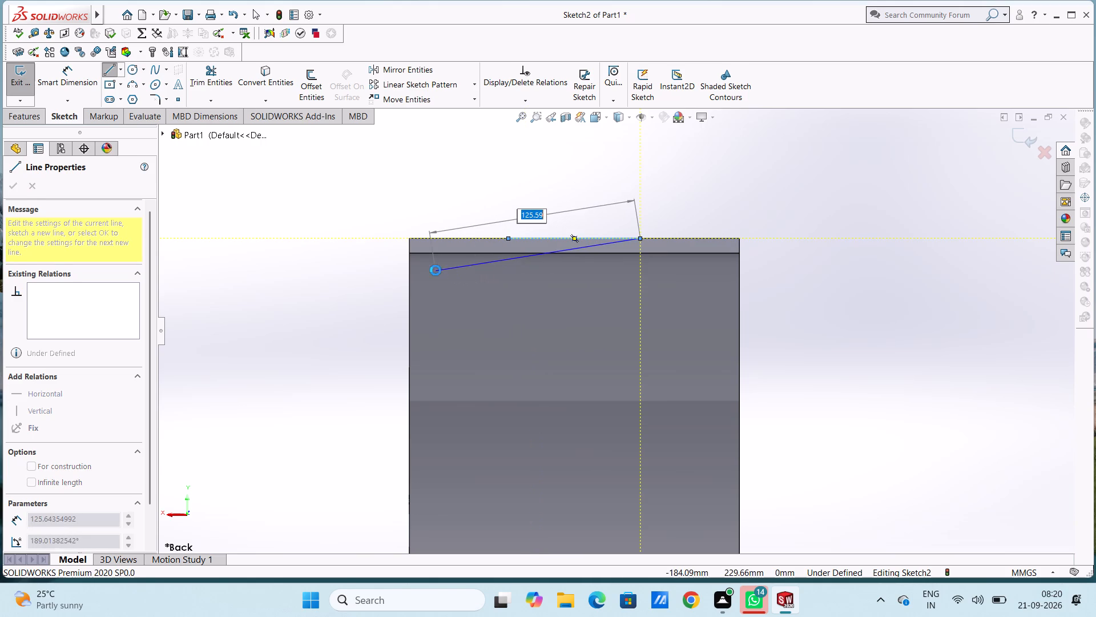
key(Escape)
key(Escape)
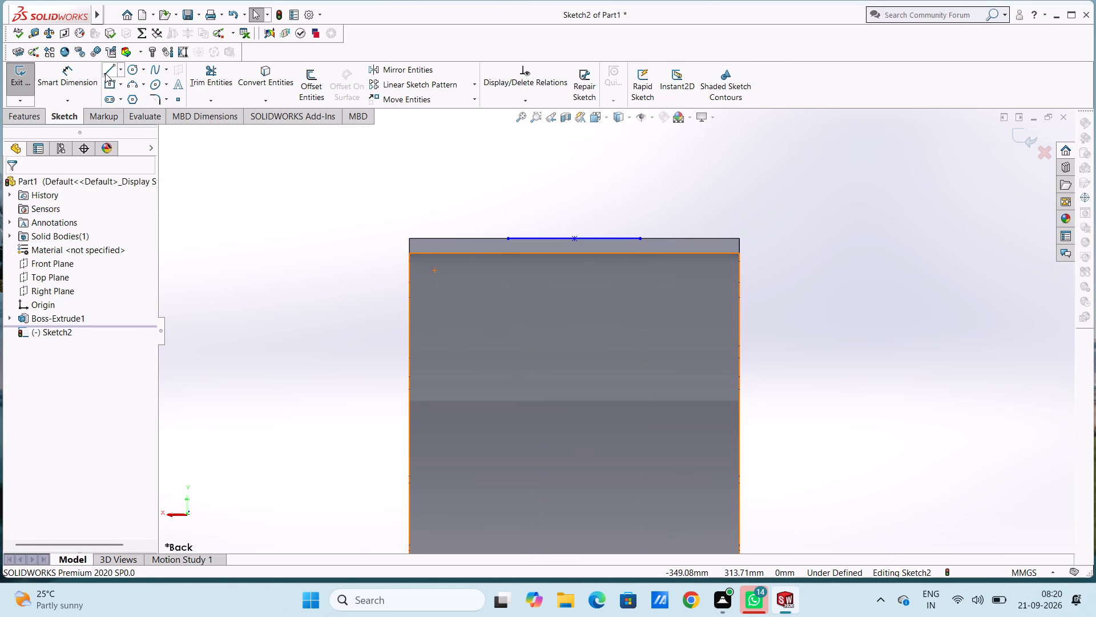
Close the 80 mm line into a rectangle spanning the 9 mm end face, using two vertical lines and a line along the lower edge.
click(106, 73)
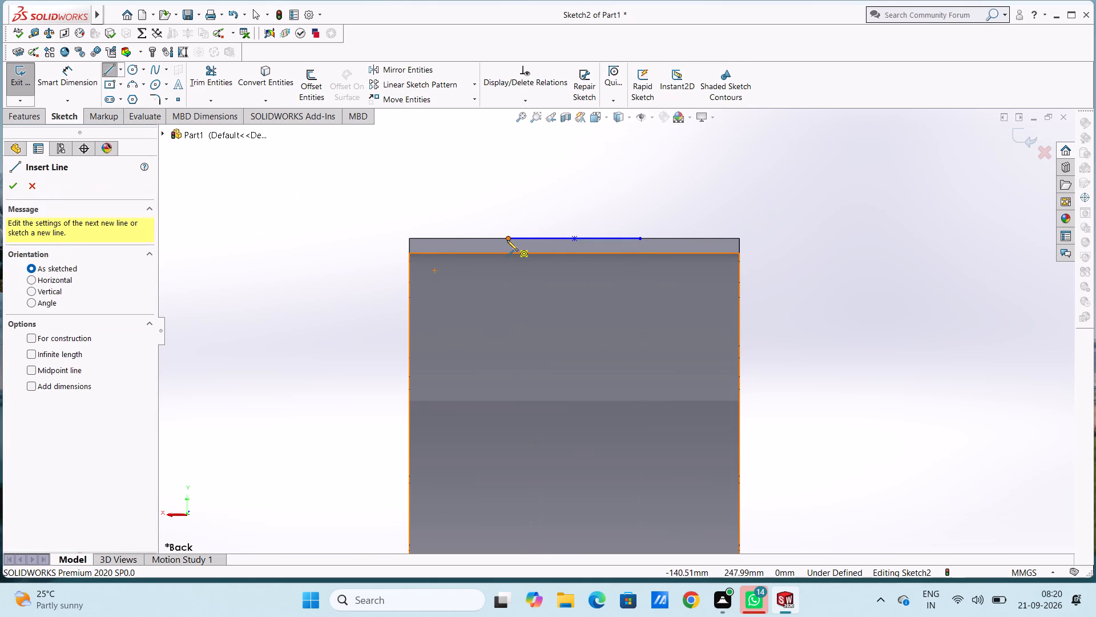
click(507, 240)
click(507, 256)
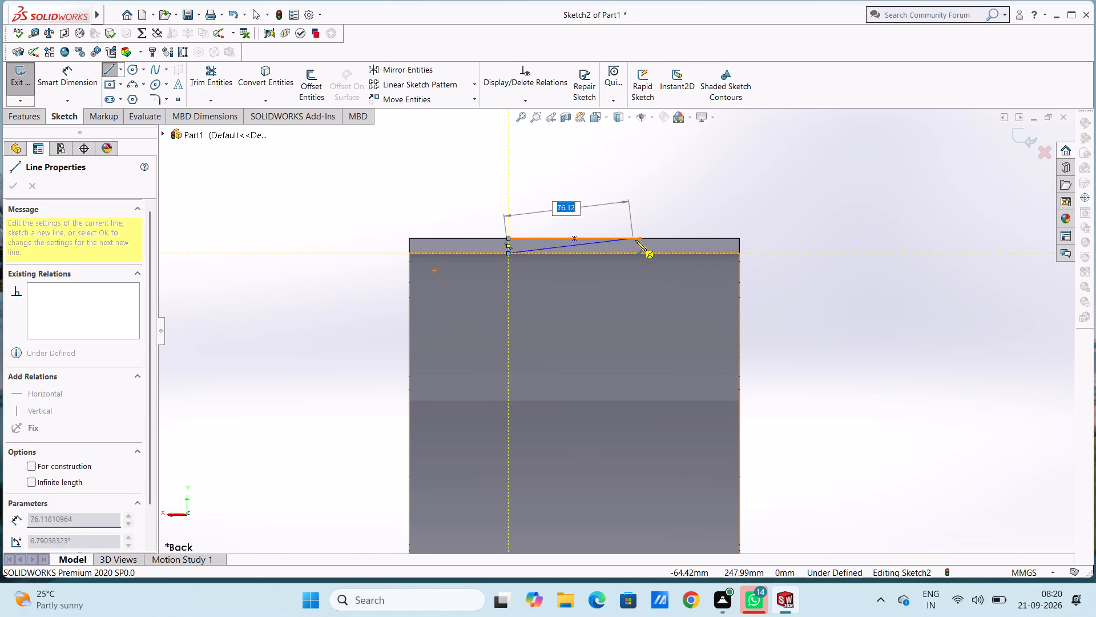
click(639, 255)
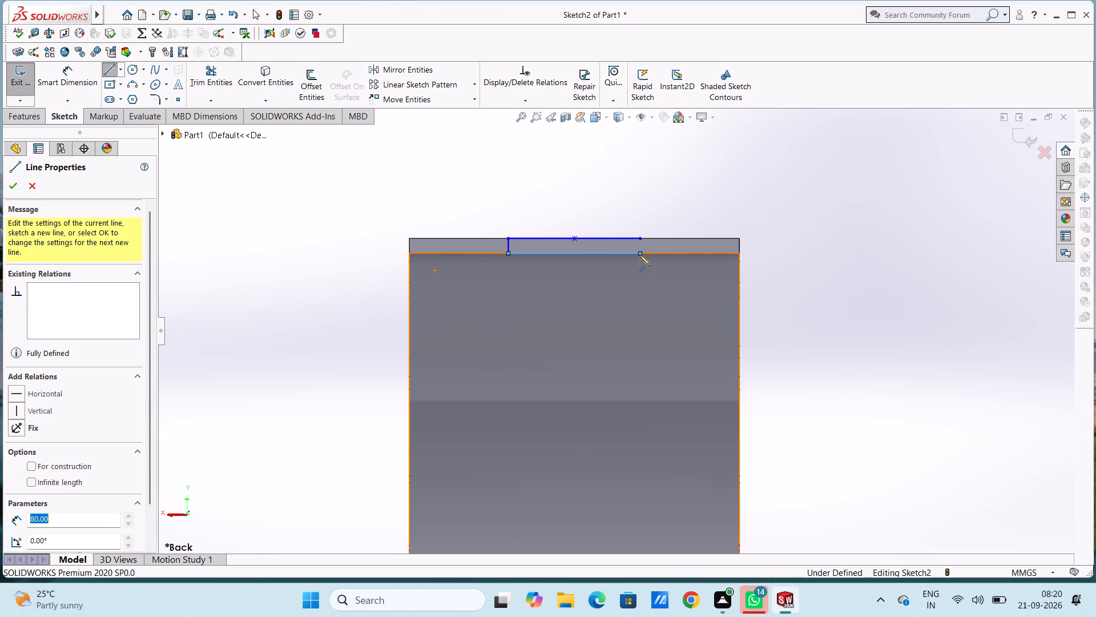
click(640, 238)
key(Escape)
key(Escape)
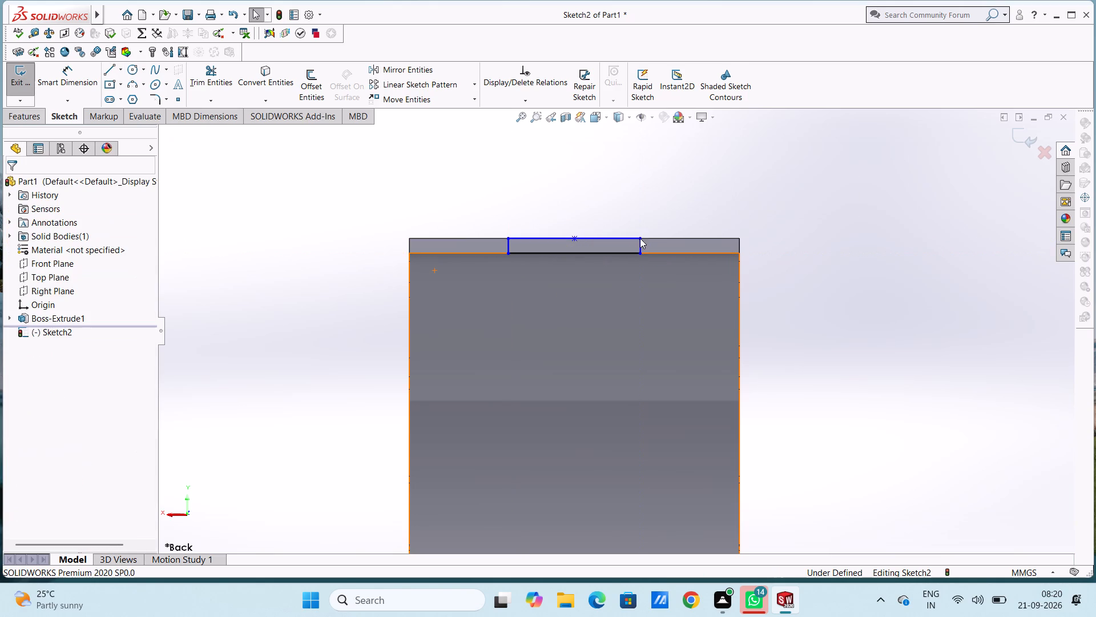
key(Escape)
Dimension the length of the rectangle's lower side.
click(57, 79)
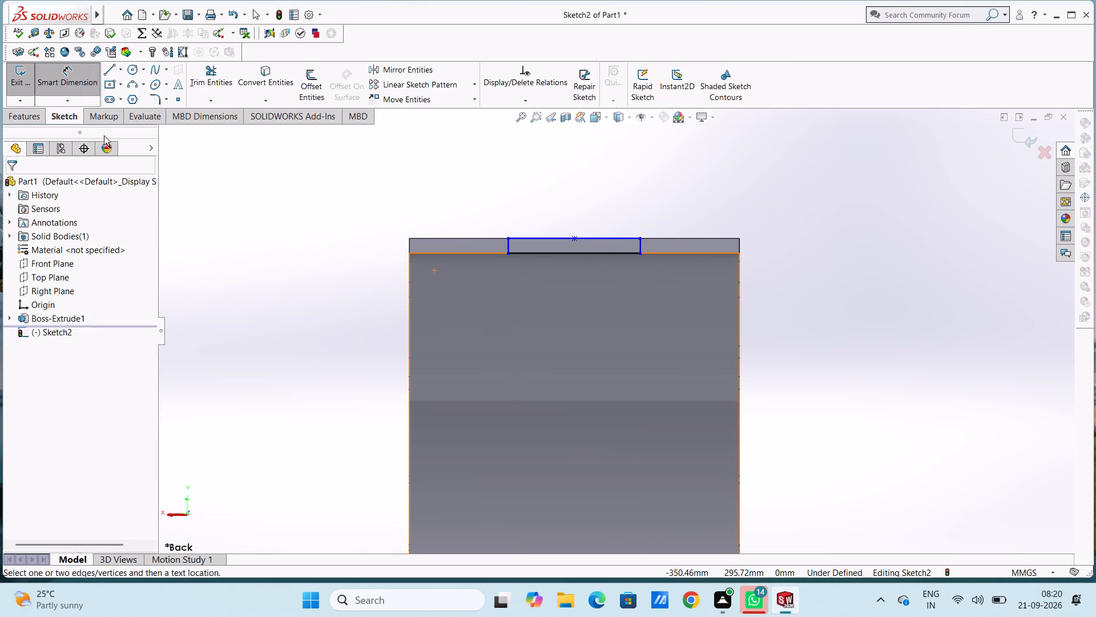
click(601, 254)
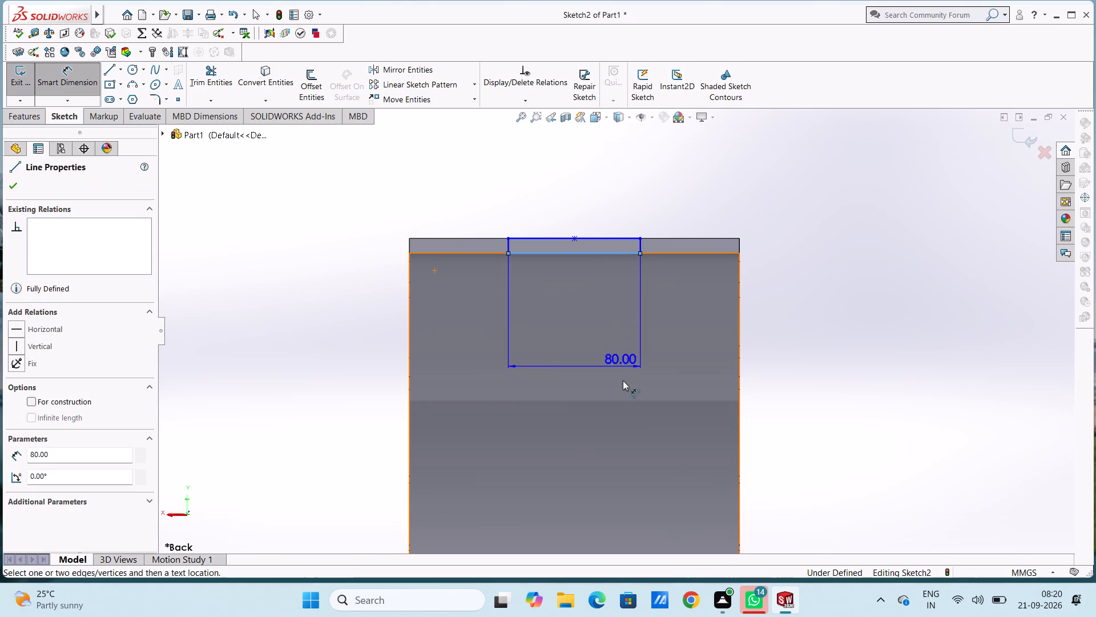
click(626, 400)
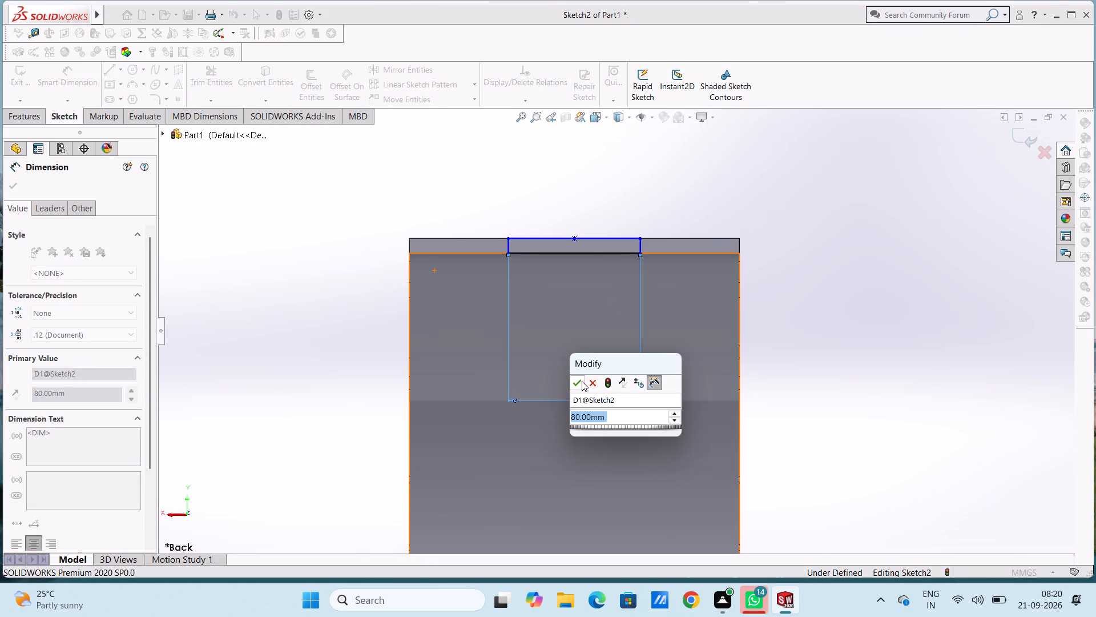
click(582, 381)
click(581, 357)
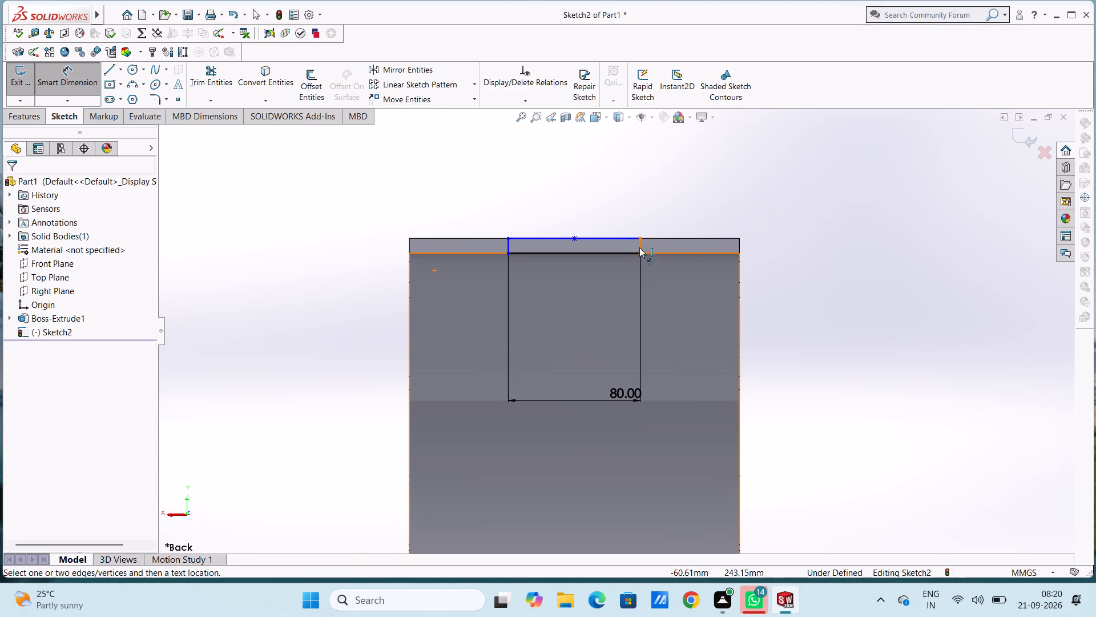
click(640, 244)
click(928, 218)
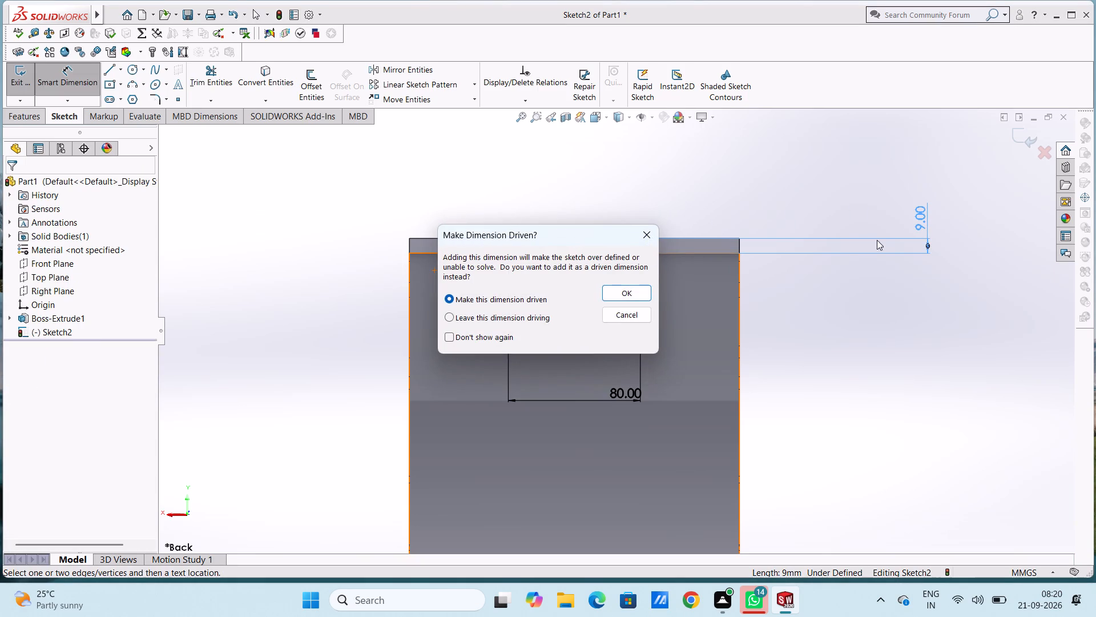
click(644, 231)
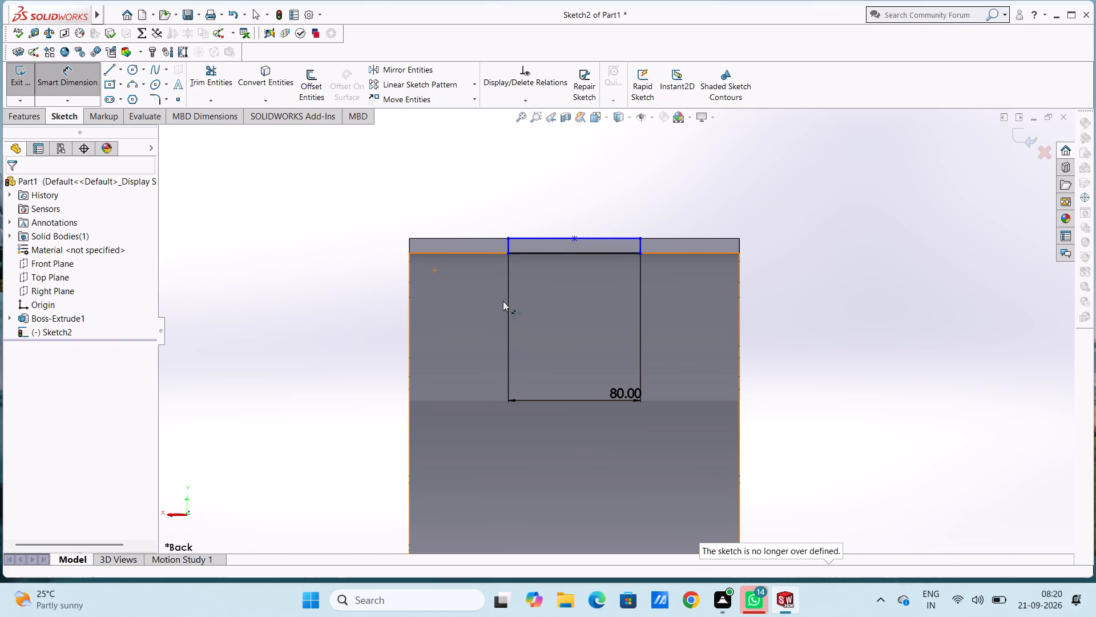
Dimension the distance between the end face's side edge on the positive X side and the rectangle's nearest vertical side.
click(410, 244)
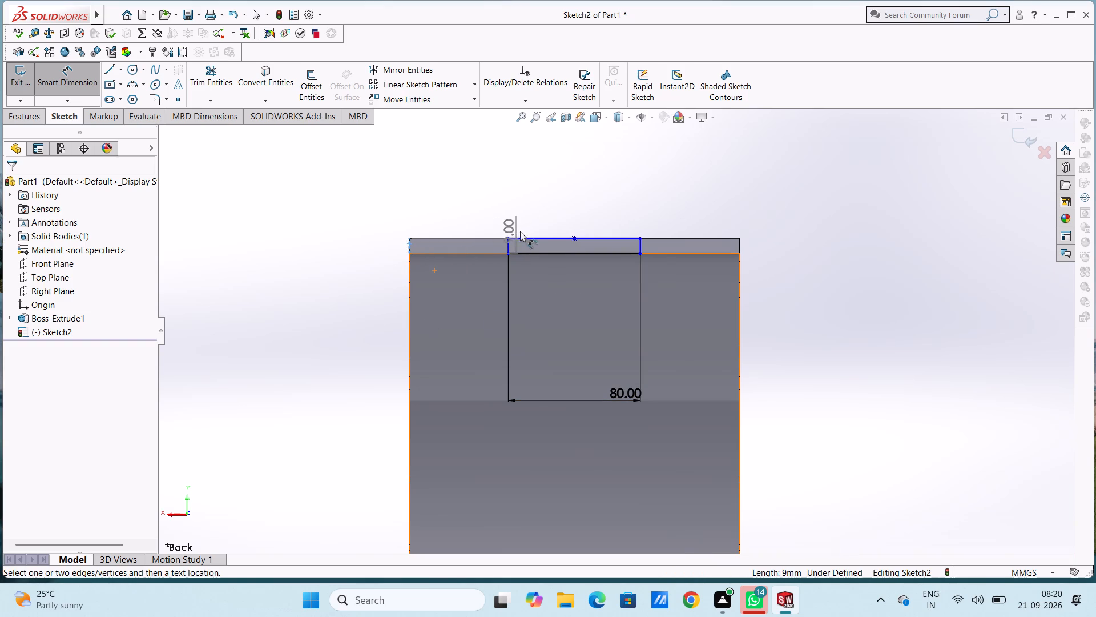
click(509, 245)
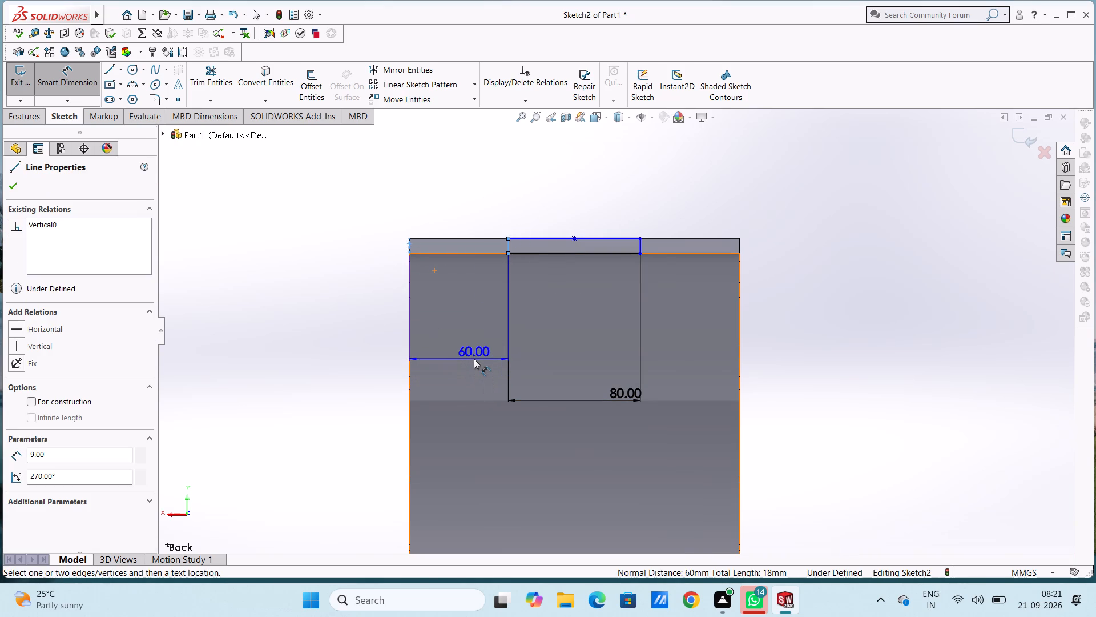
click(474, 359)
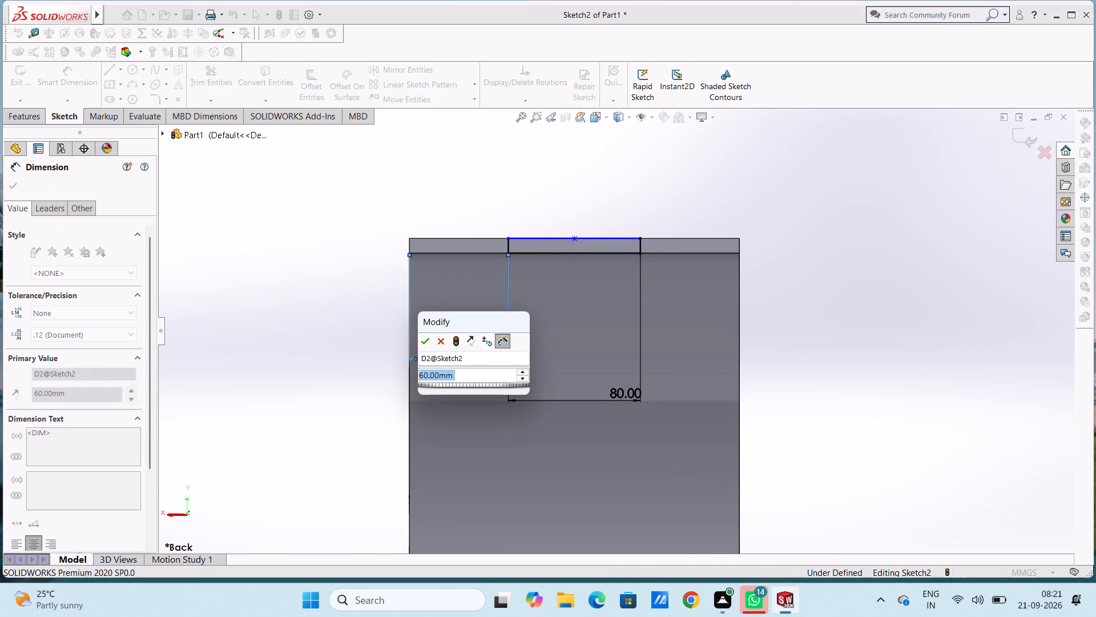
click(425, 340)
click(433, 287)
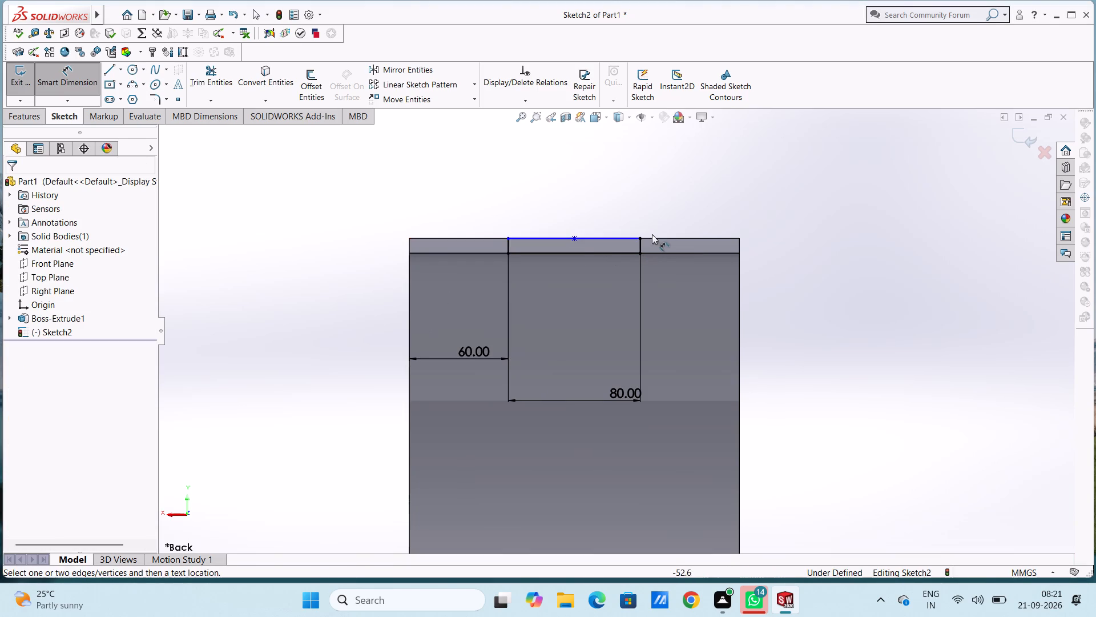
Add an aligned dimension from the rectangle's upper midpoint to the end face's lower corner on the origin side.
click(574, 238)
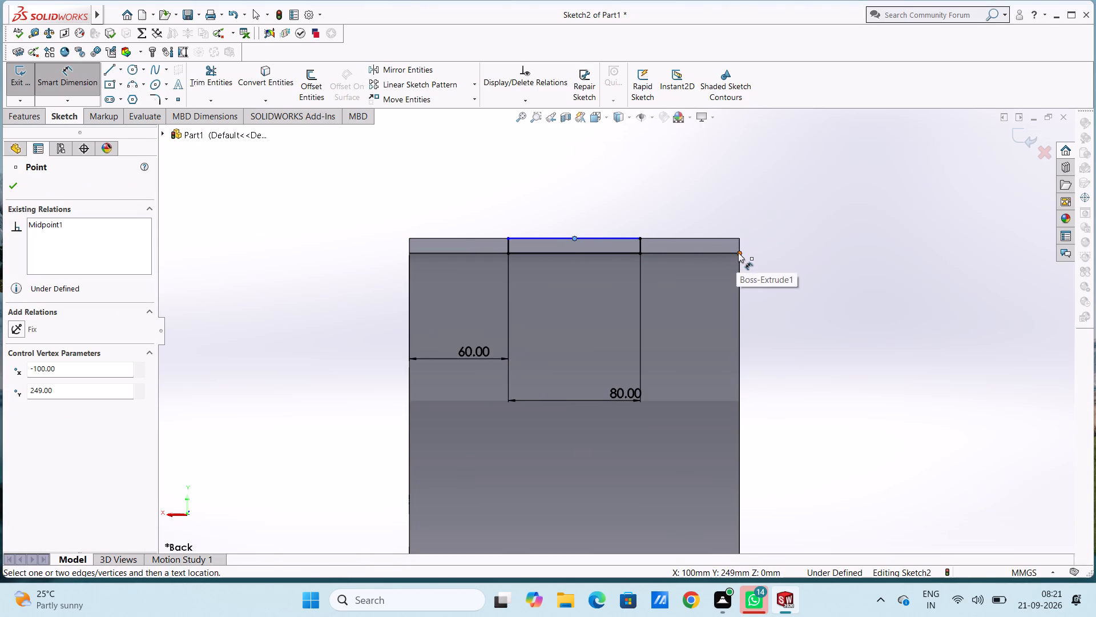
click(738, 253)
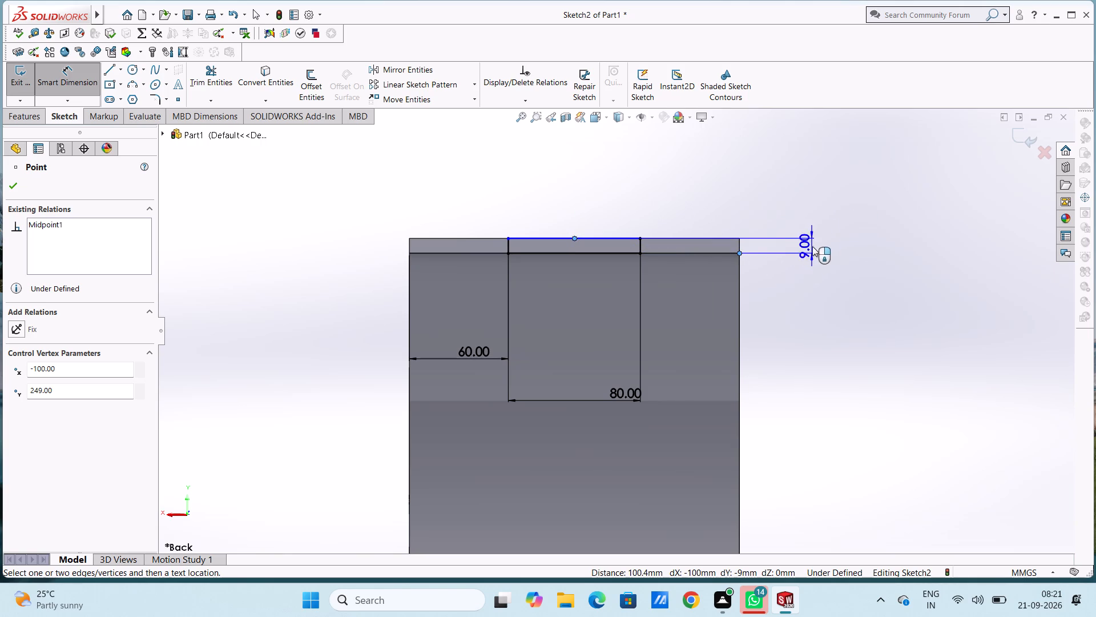
click(894, 225)
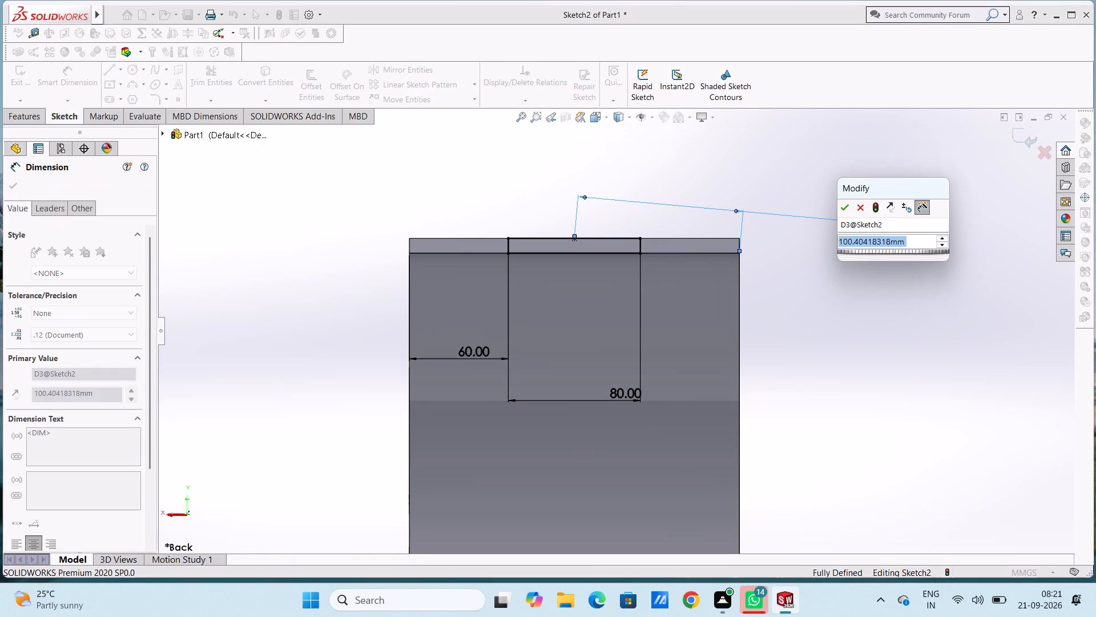
click(841, 213)
click(809, 191)
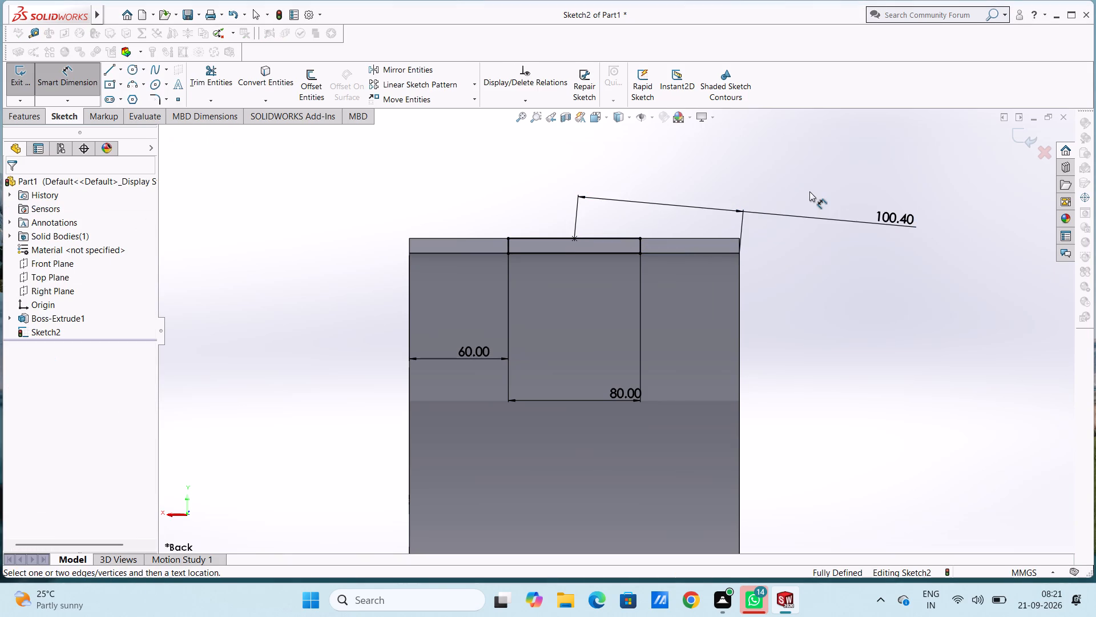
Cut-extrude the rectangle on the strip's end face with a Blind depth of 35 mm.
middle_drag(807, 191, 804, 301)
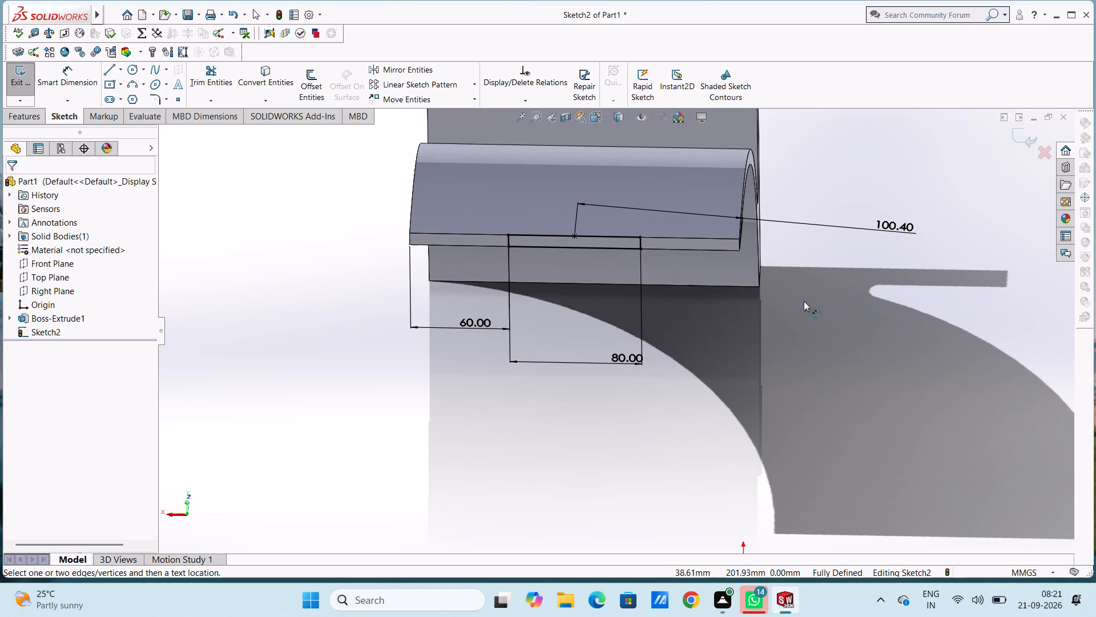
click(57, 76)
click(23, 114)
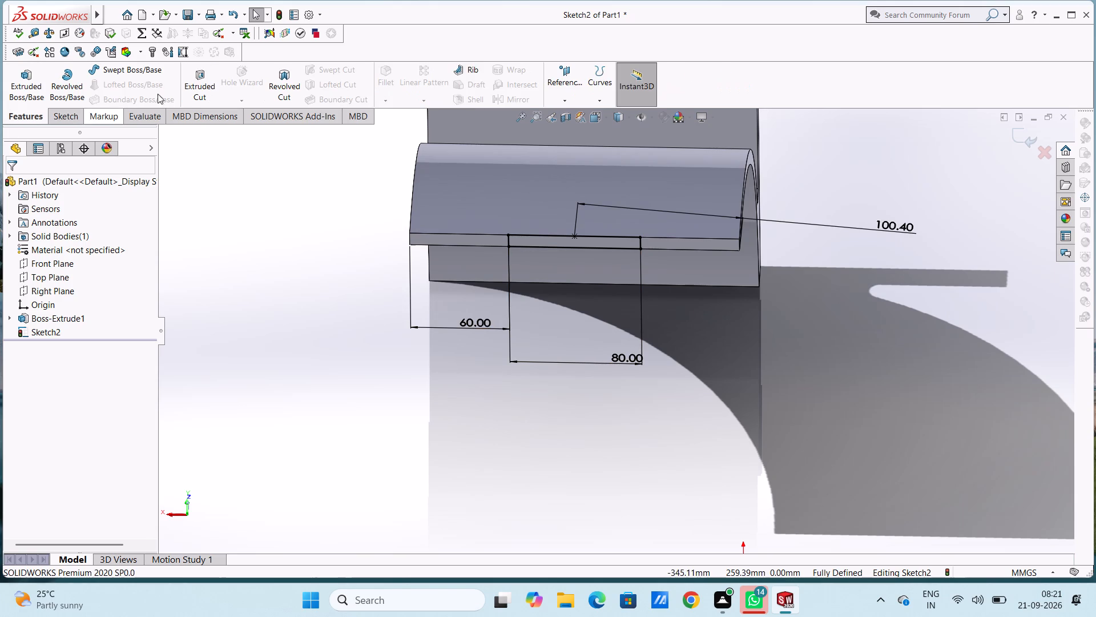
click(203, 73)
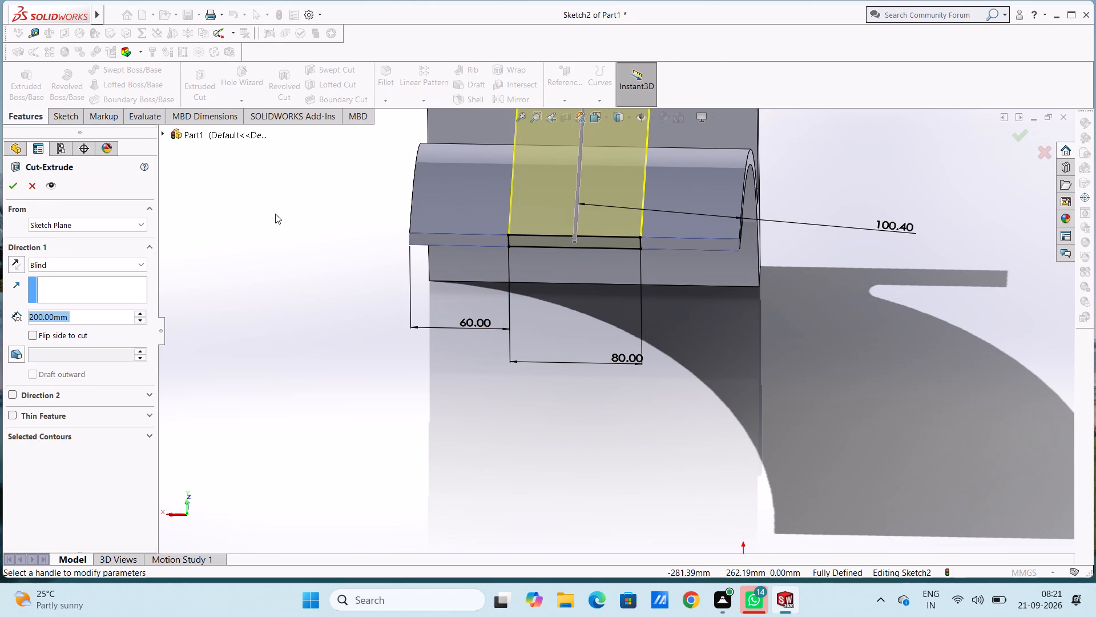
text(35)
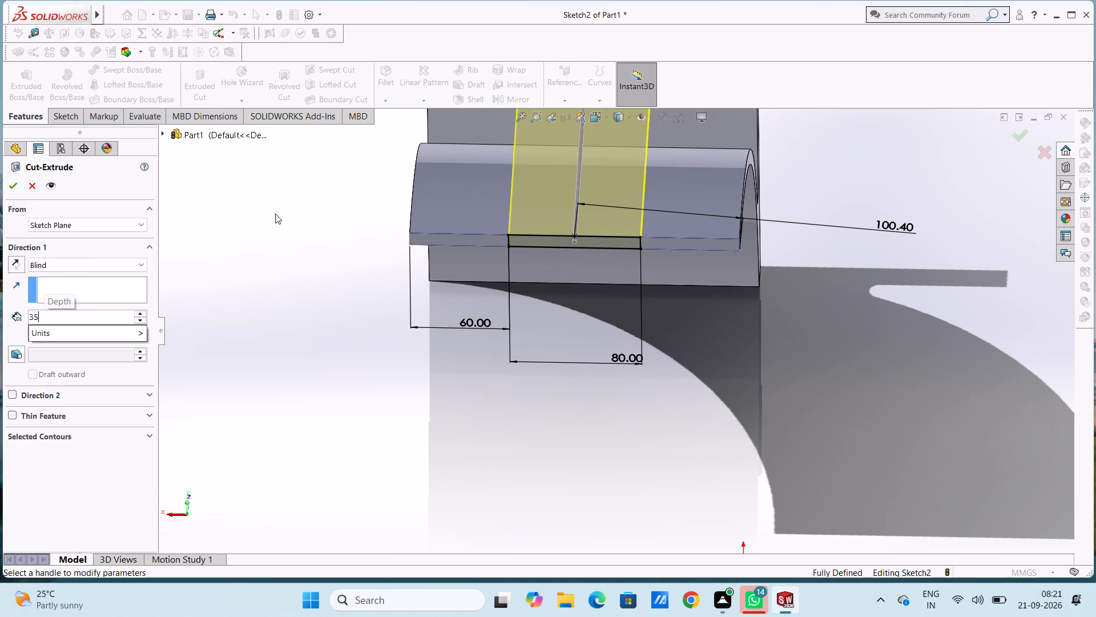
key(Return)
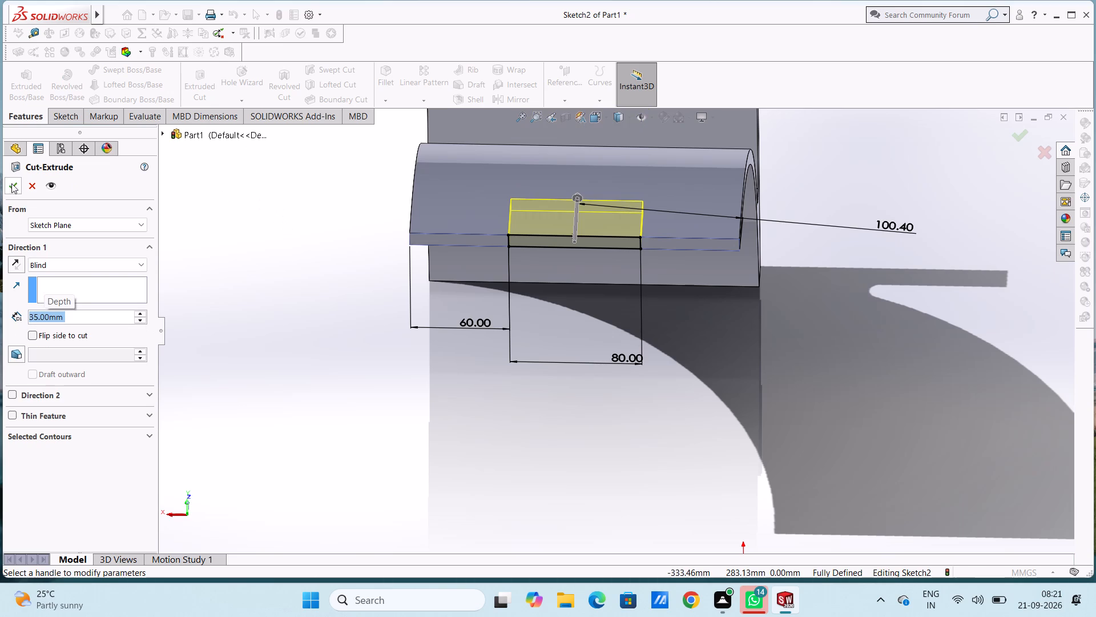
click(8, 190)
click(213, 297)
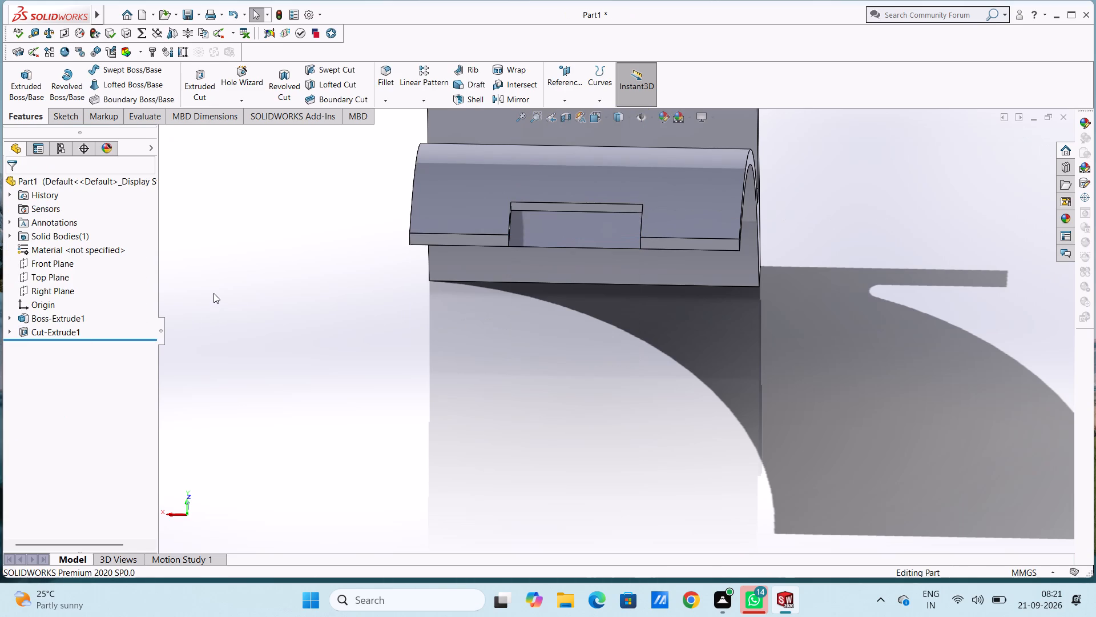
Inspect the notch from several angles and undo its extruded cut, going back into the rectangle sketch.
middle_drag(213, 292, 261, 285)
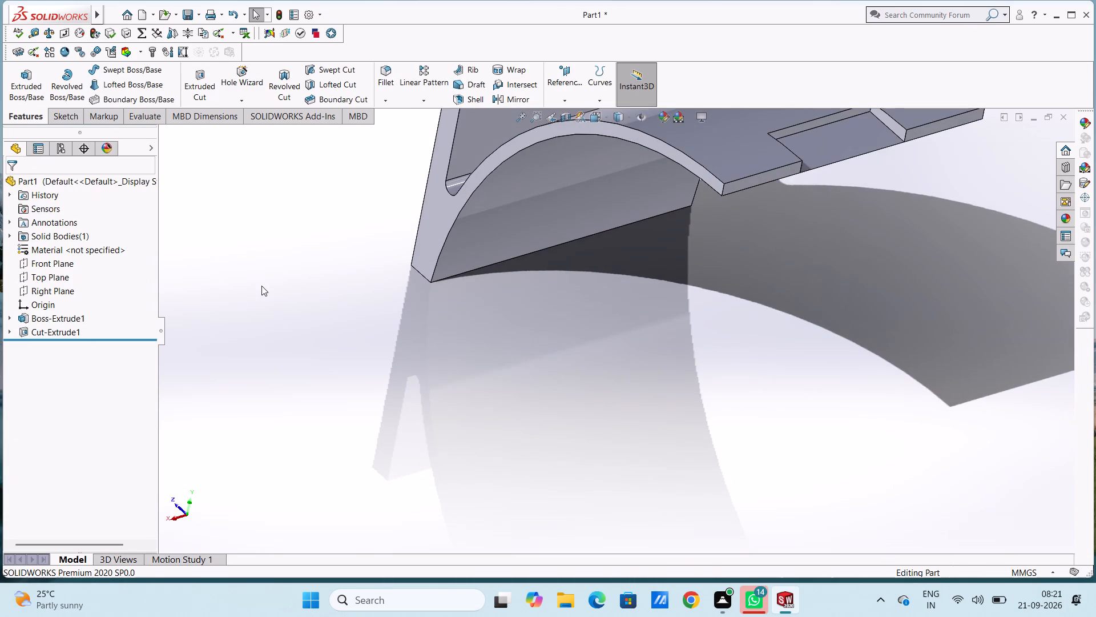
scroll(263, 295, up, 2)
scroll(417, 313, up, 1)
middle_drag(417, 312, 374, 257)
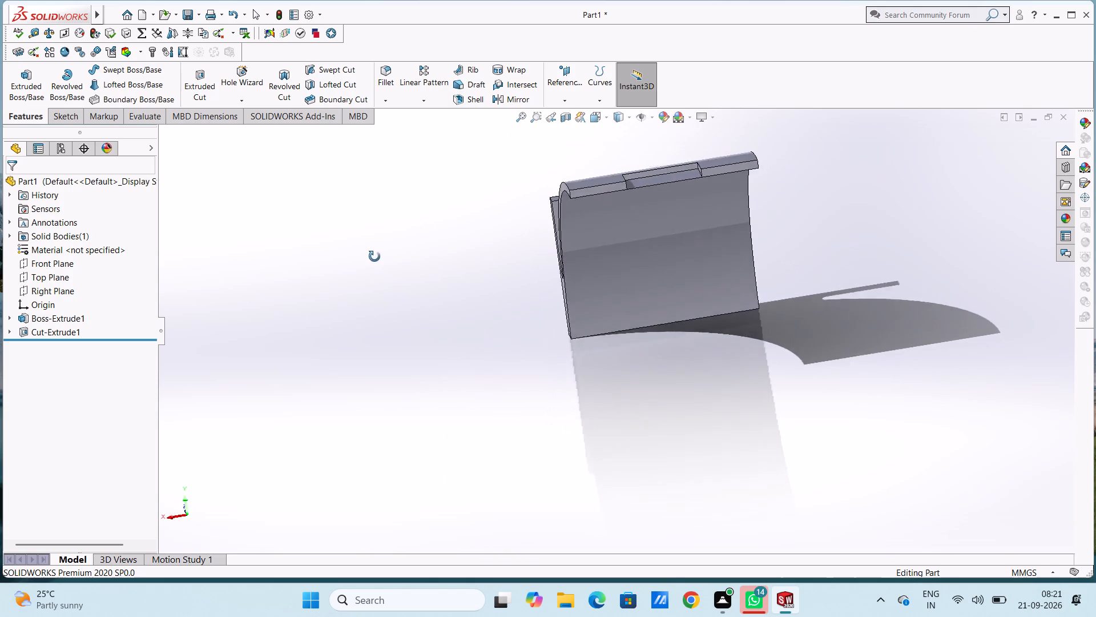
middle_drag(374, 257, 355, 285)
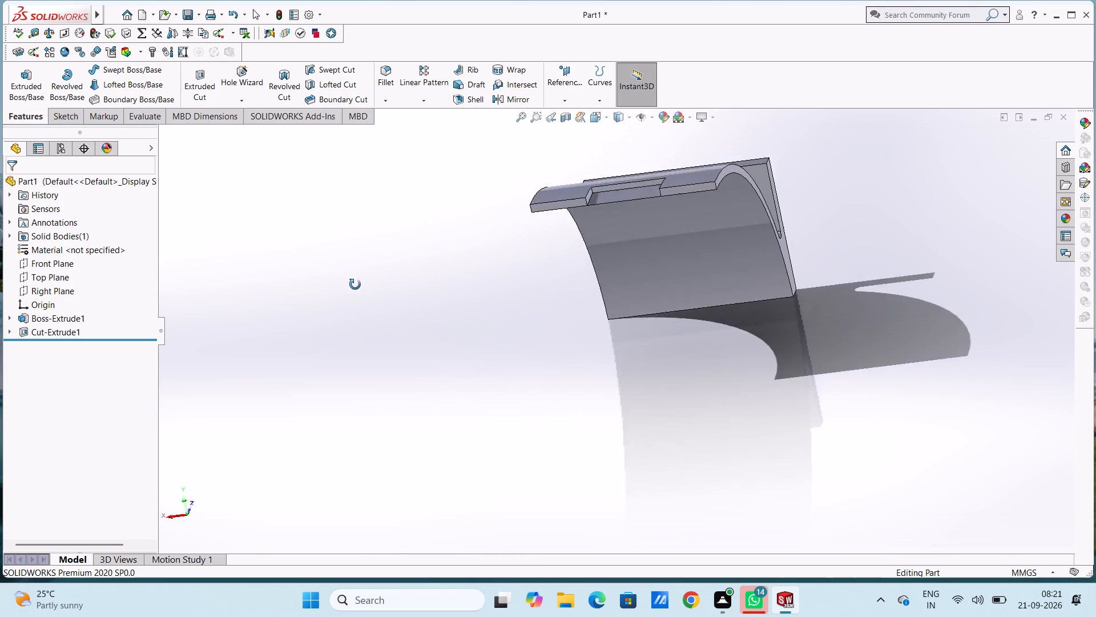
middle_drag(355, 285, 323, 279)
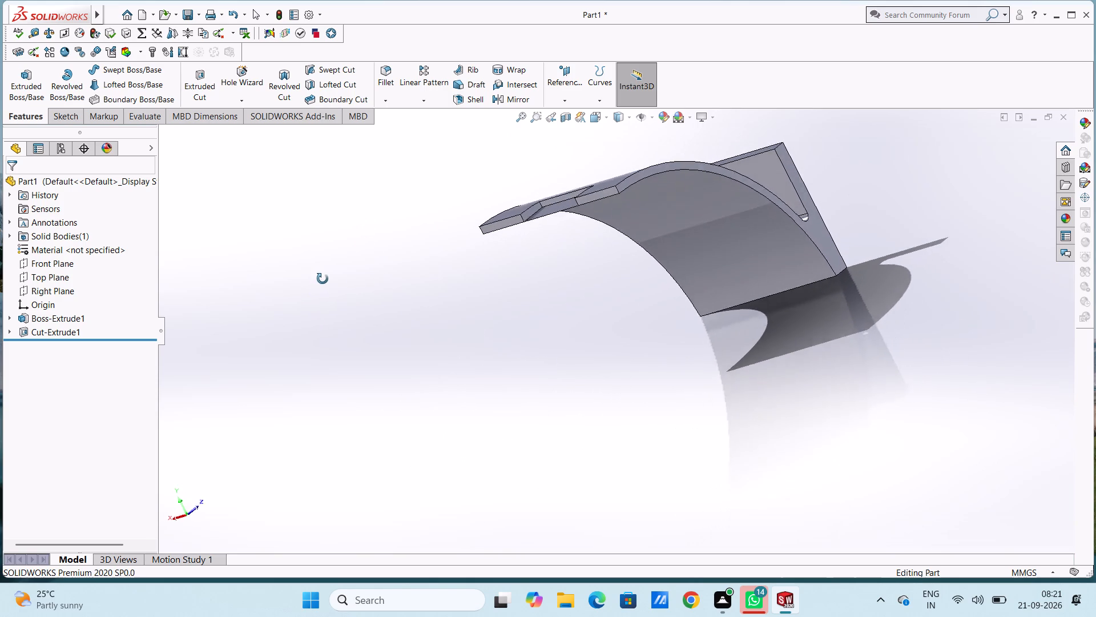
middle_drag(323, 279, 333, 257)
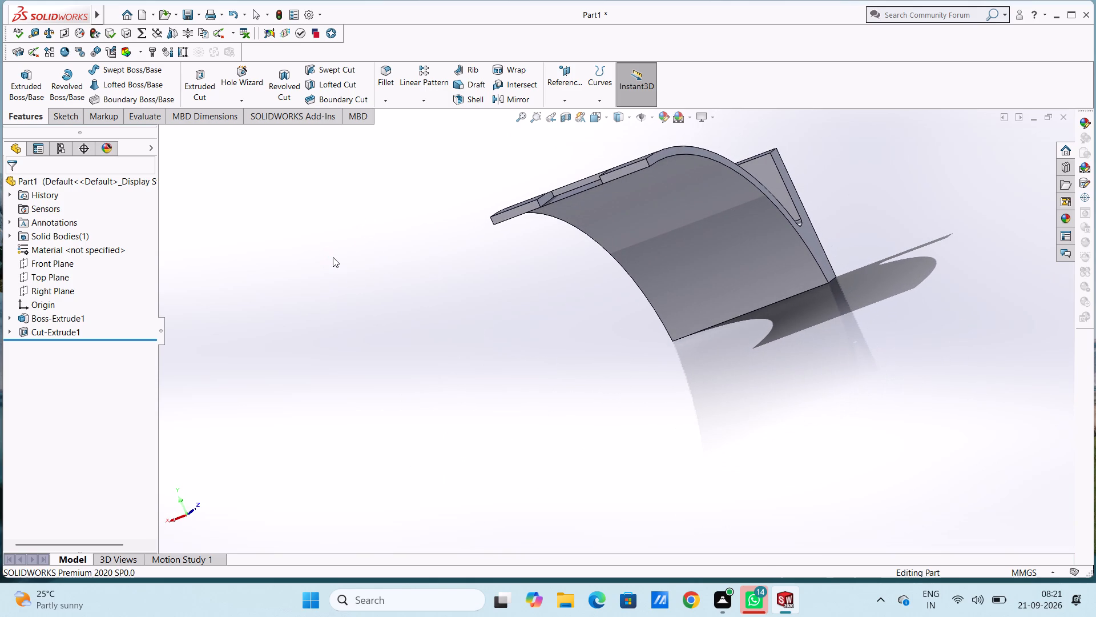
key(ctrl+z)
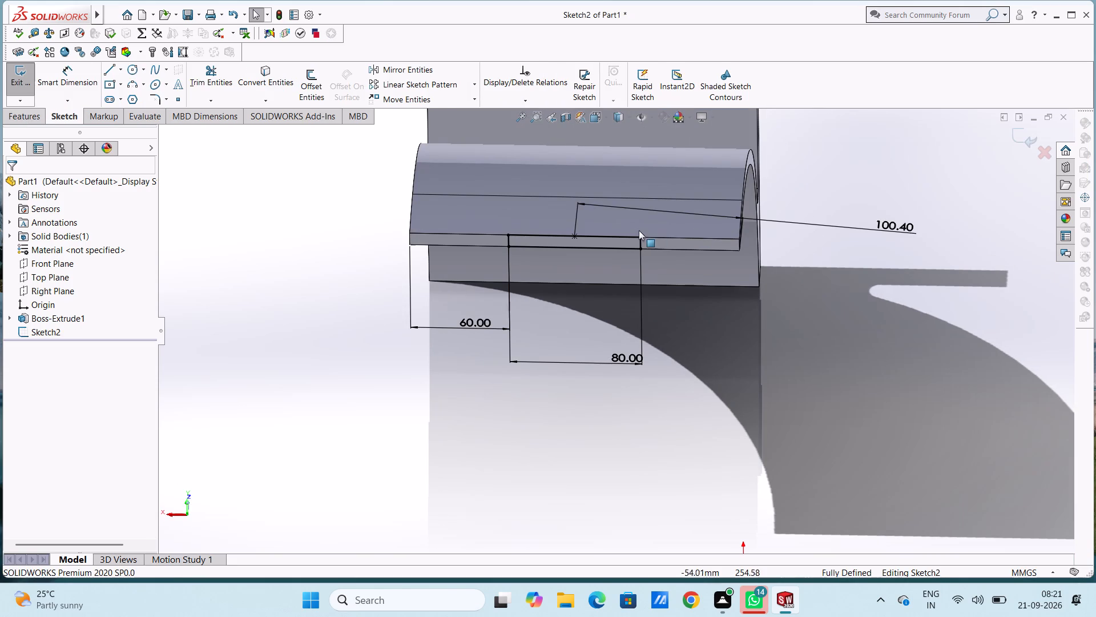
Delete the aligned 100.40 dimension, the 60 mm offset dimension and the 80 mm length dimension from the rectangle sketch.
click(905, 226)
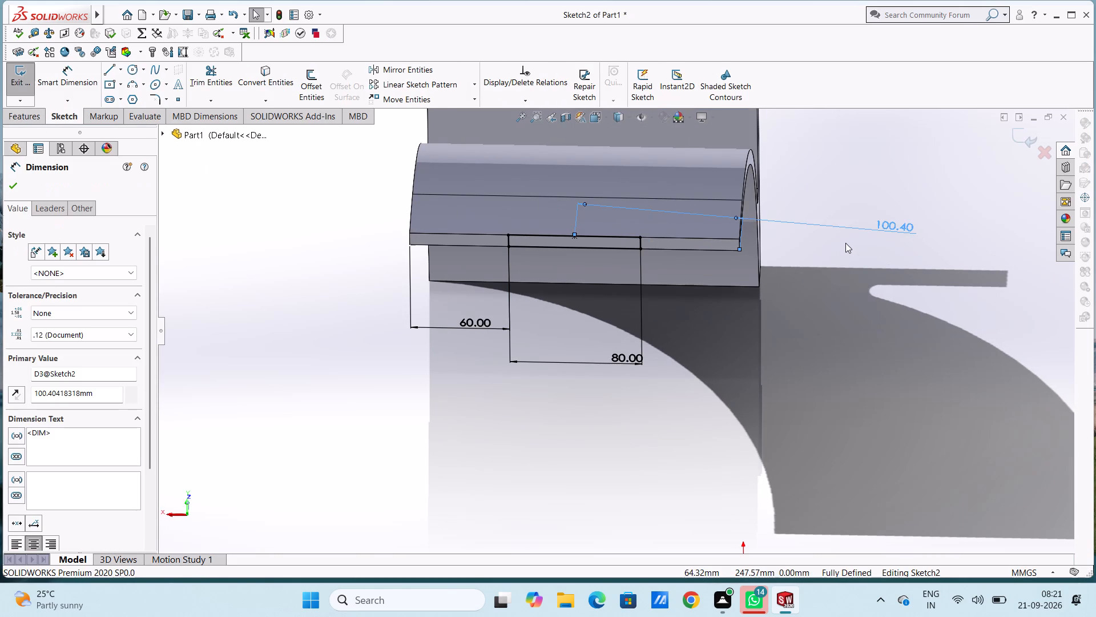
key(Delete)
scroll(624, 315, down, 4)
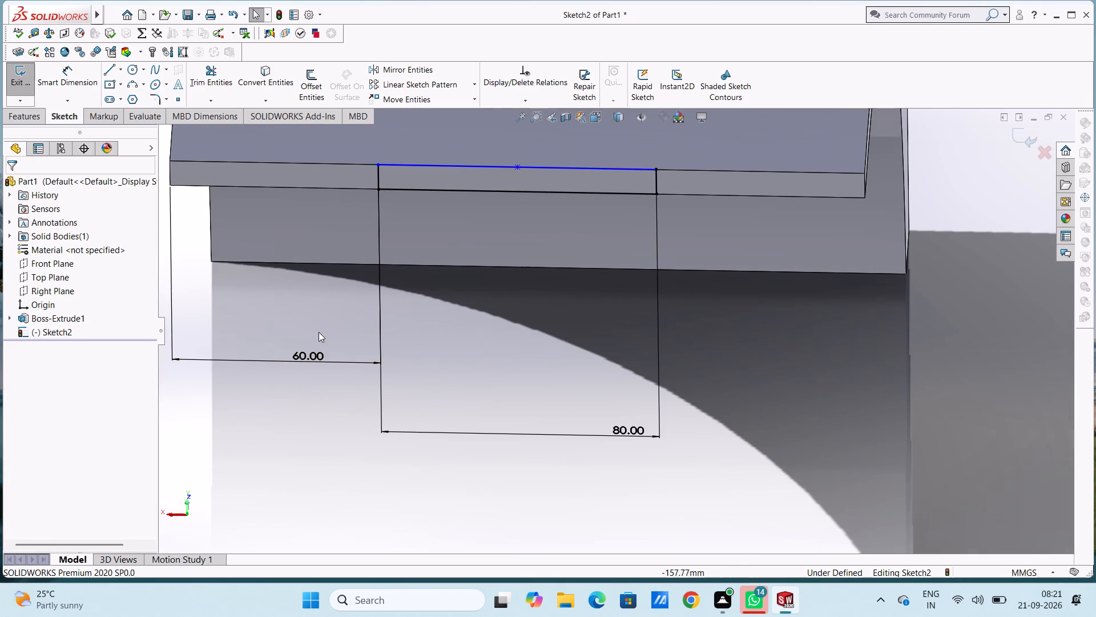
click(312, 362)
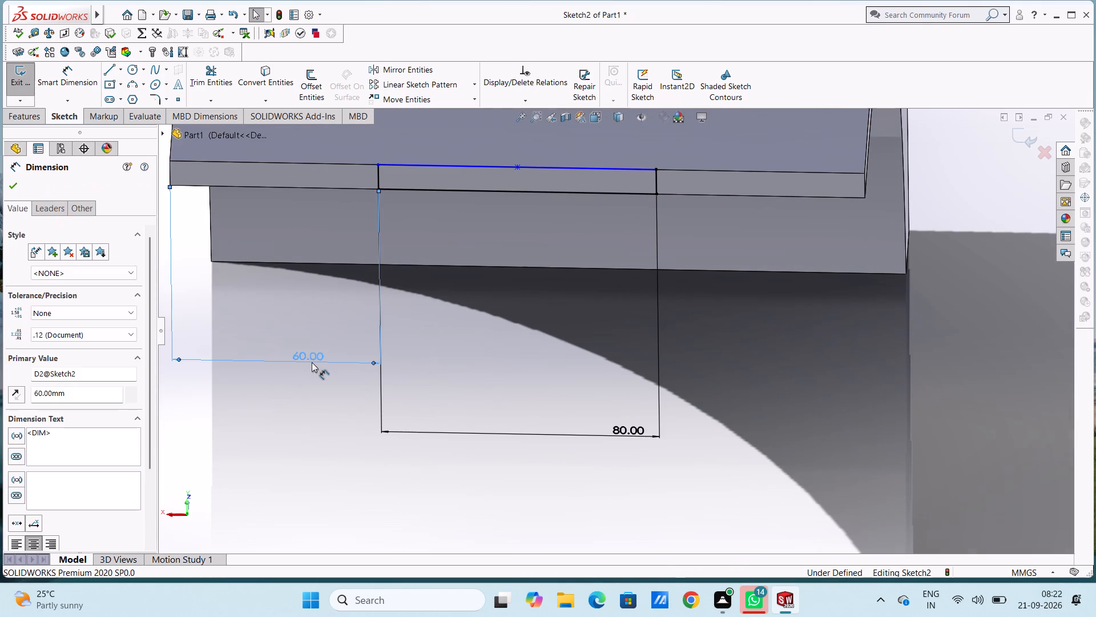
key(Delete)
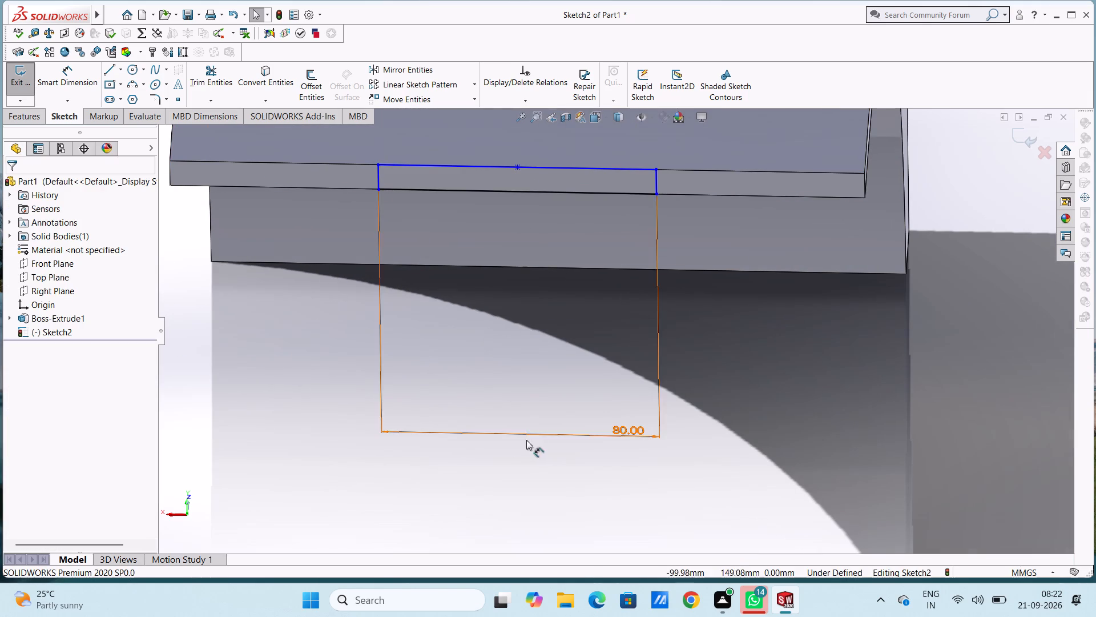
click(553, 439)
key(Delete)
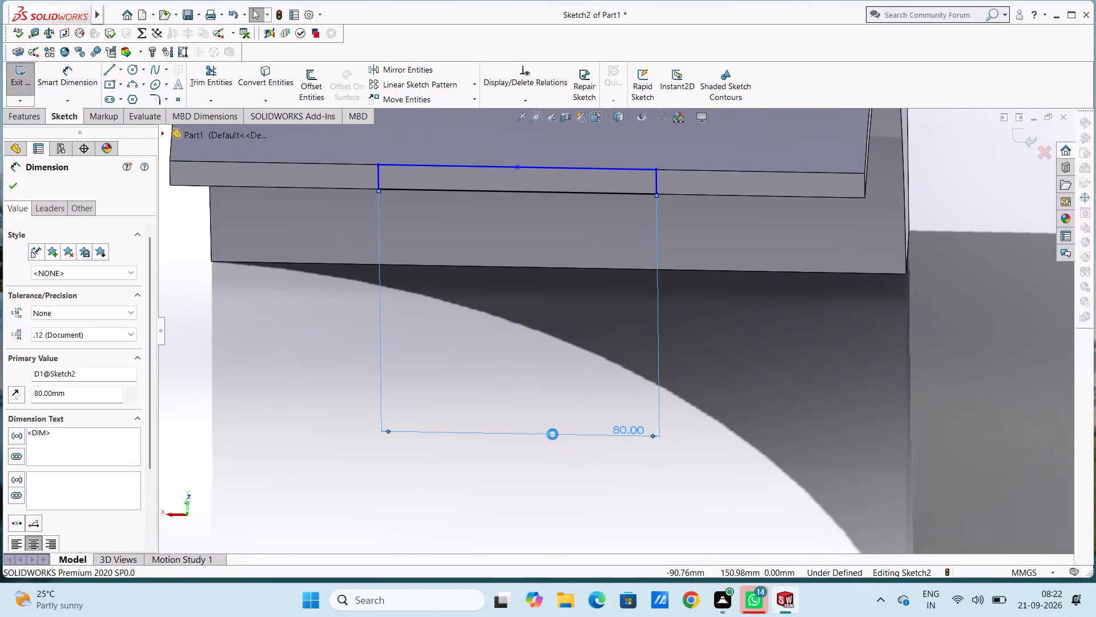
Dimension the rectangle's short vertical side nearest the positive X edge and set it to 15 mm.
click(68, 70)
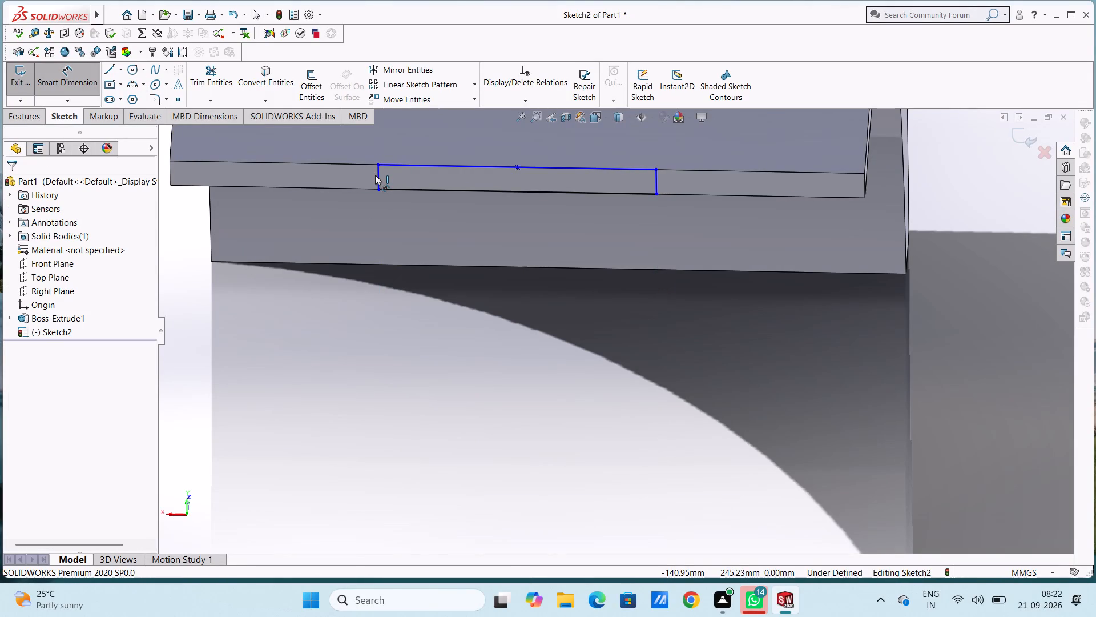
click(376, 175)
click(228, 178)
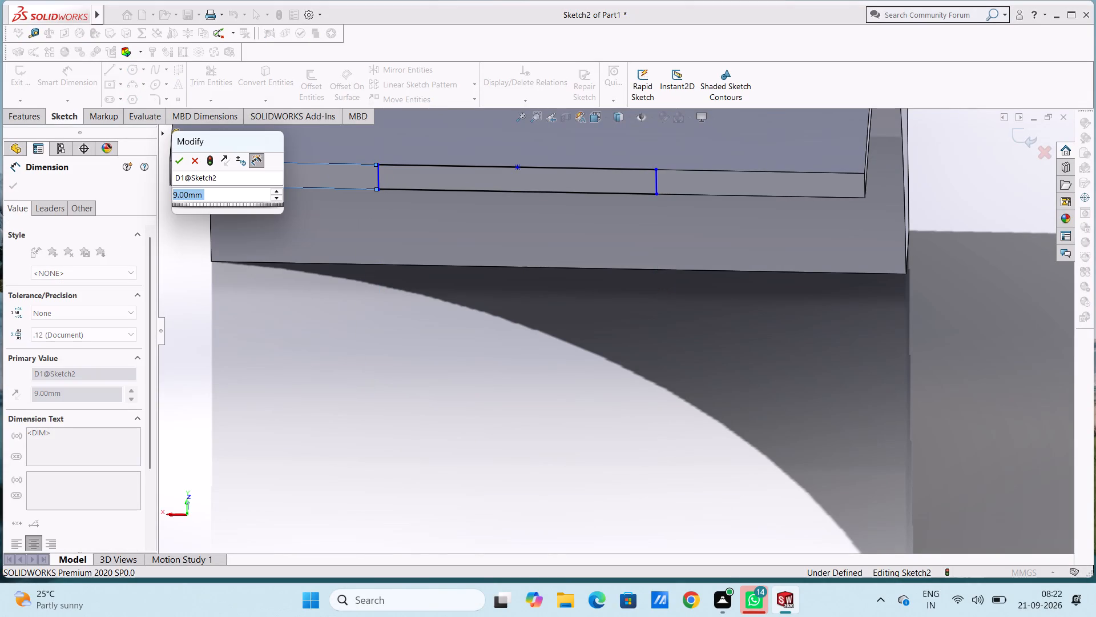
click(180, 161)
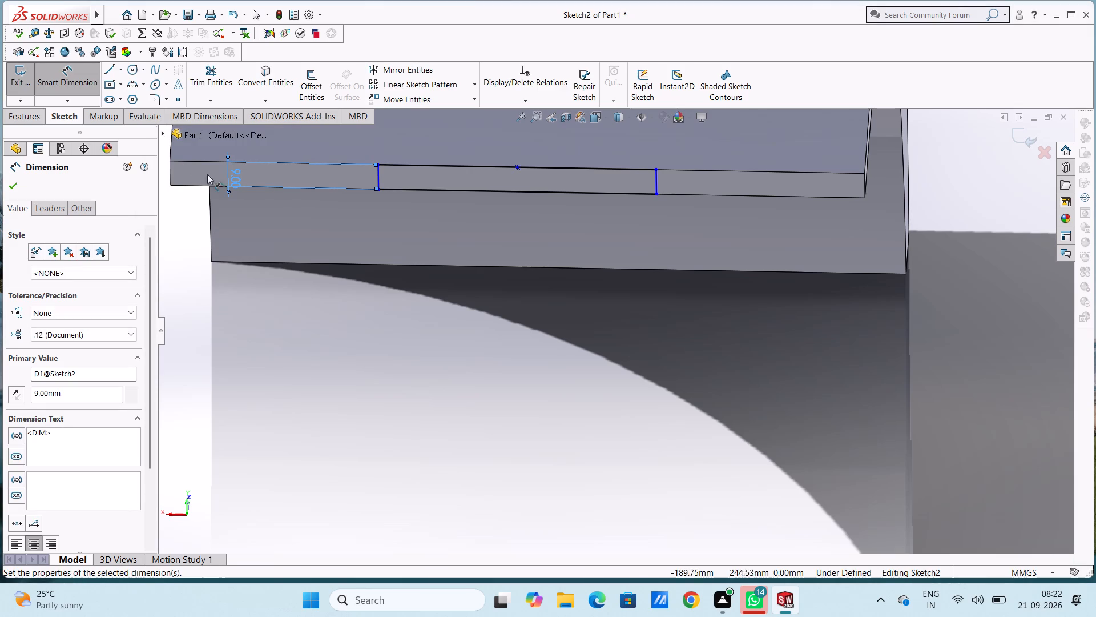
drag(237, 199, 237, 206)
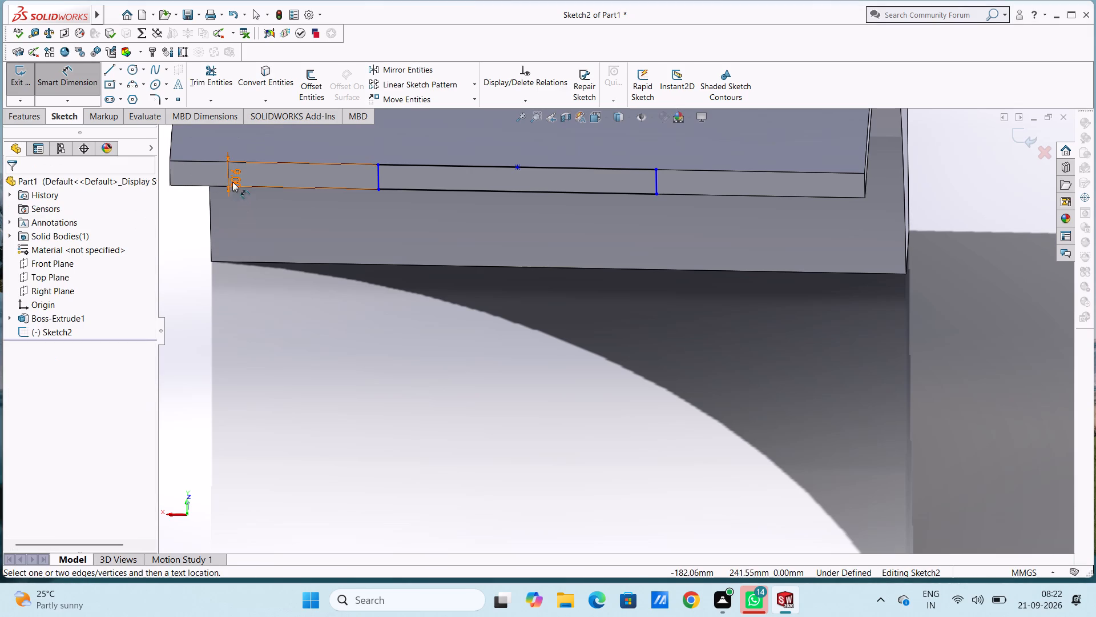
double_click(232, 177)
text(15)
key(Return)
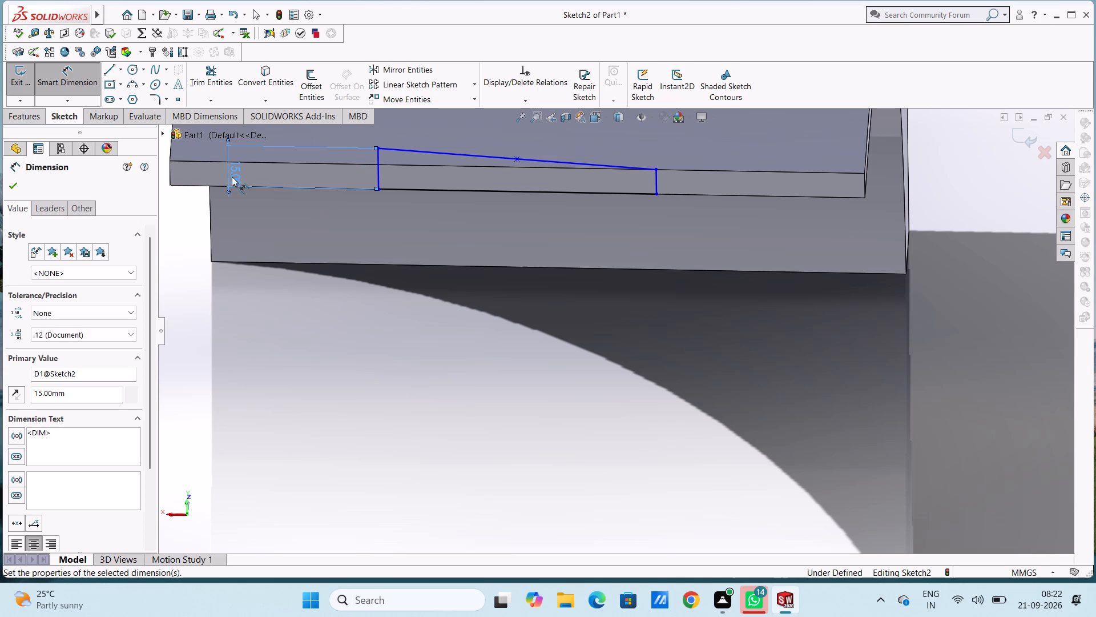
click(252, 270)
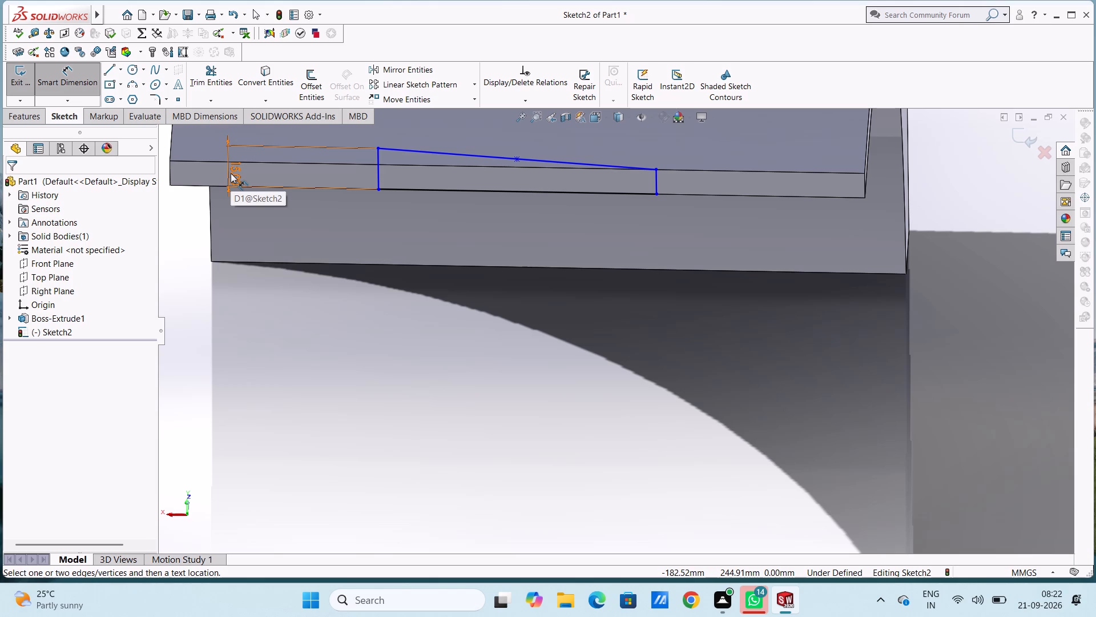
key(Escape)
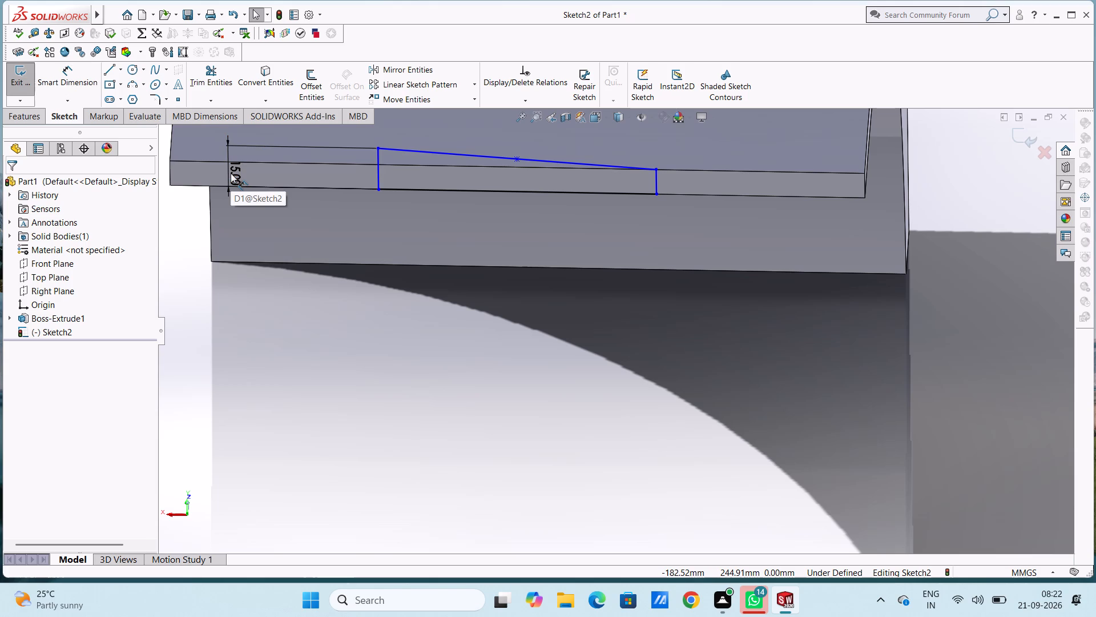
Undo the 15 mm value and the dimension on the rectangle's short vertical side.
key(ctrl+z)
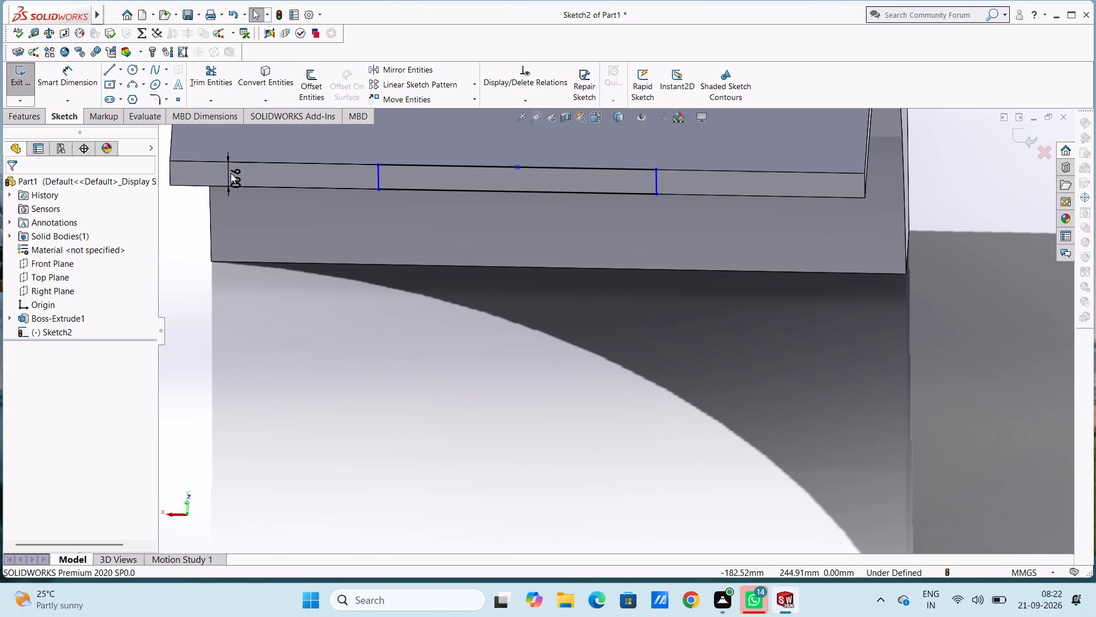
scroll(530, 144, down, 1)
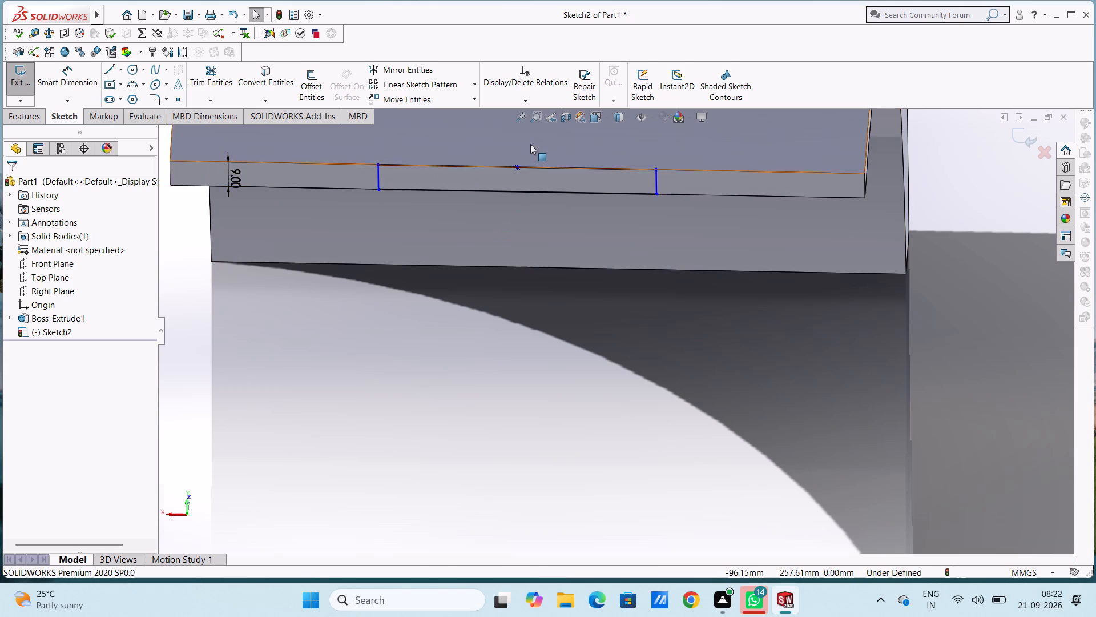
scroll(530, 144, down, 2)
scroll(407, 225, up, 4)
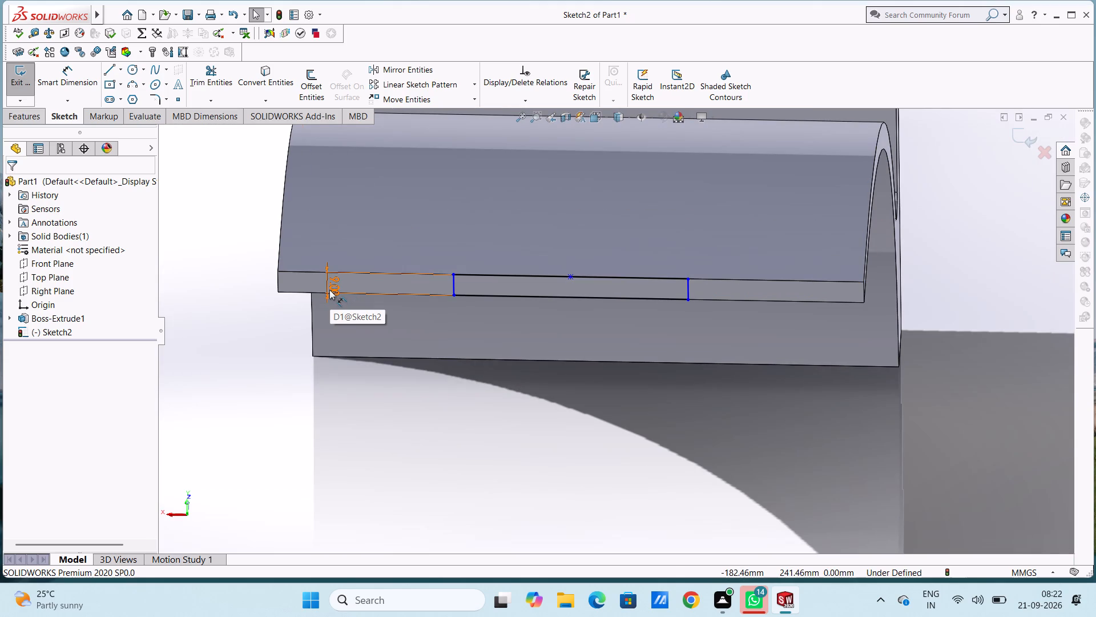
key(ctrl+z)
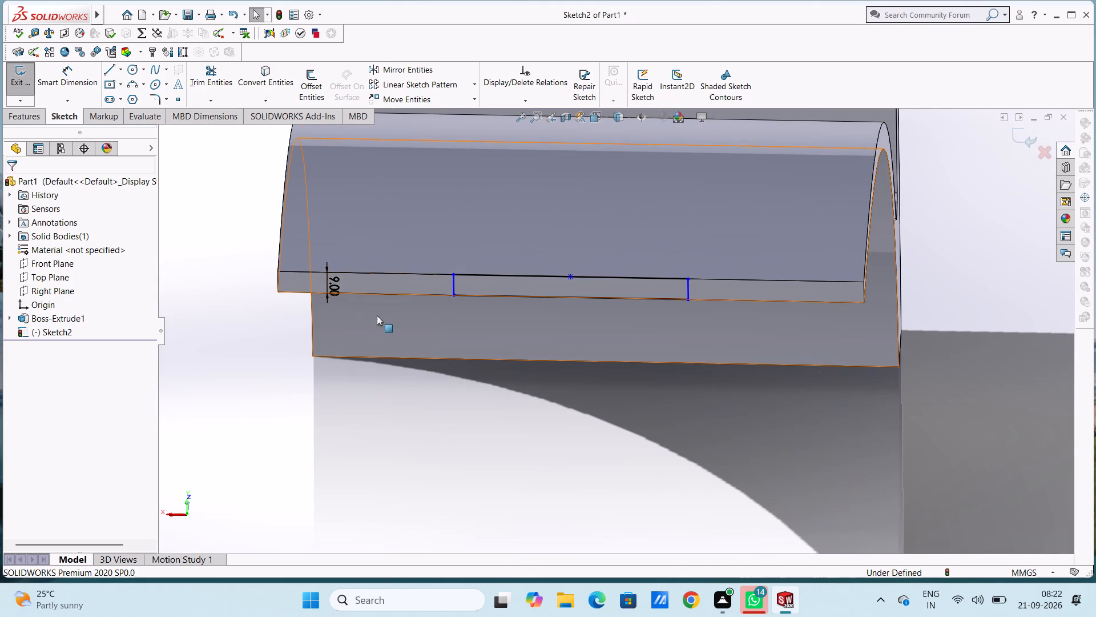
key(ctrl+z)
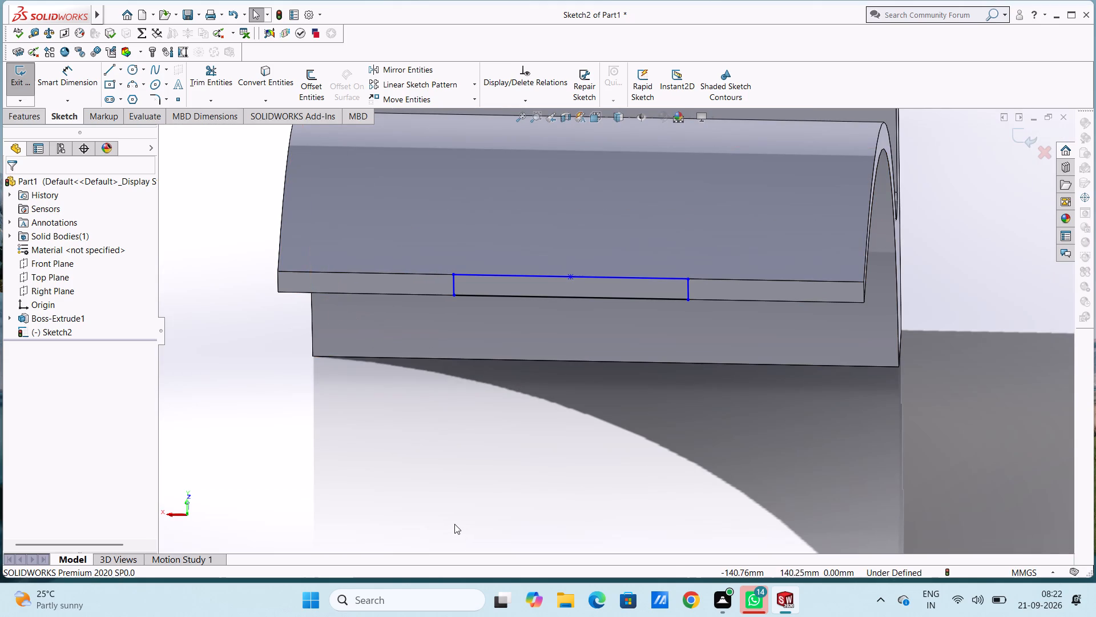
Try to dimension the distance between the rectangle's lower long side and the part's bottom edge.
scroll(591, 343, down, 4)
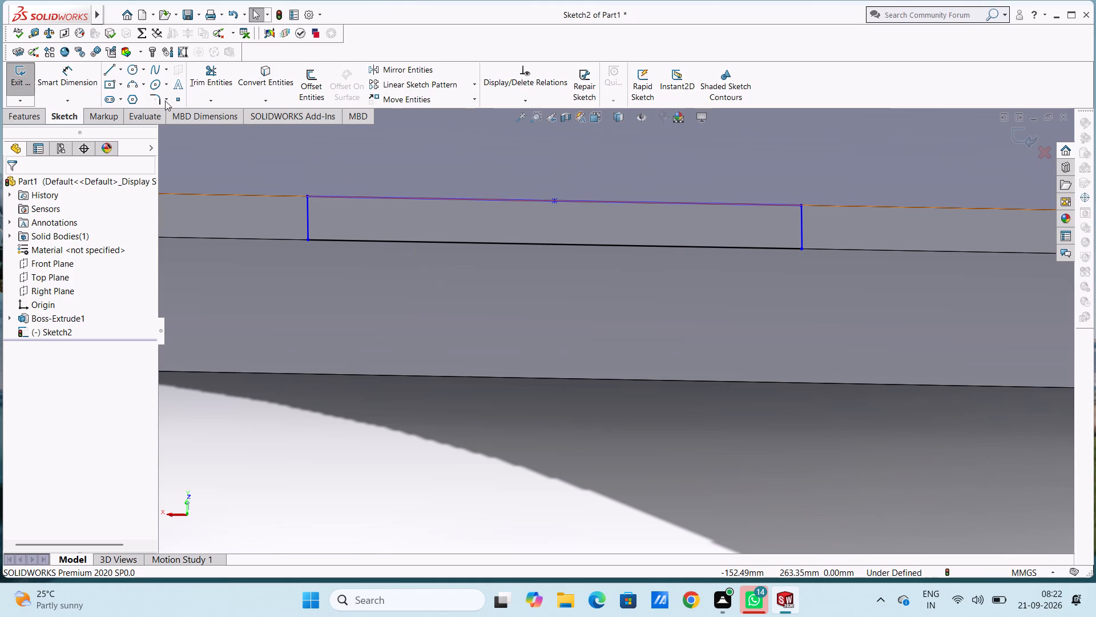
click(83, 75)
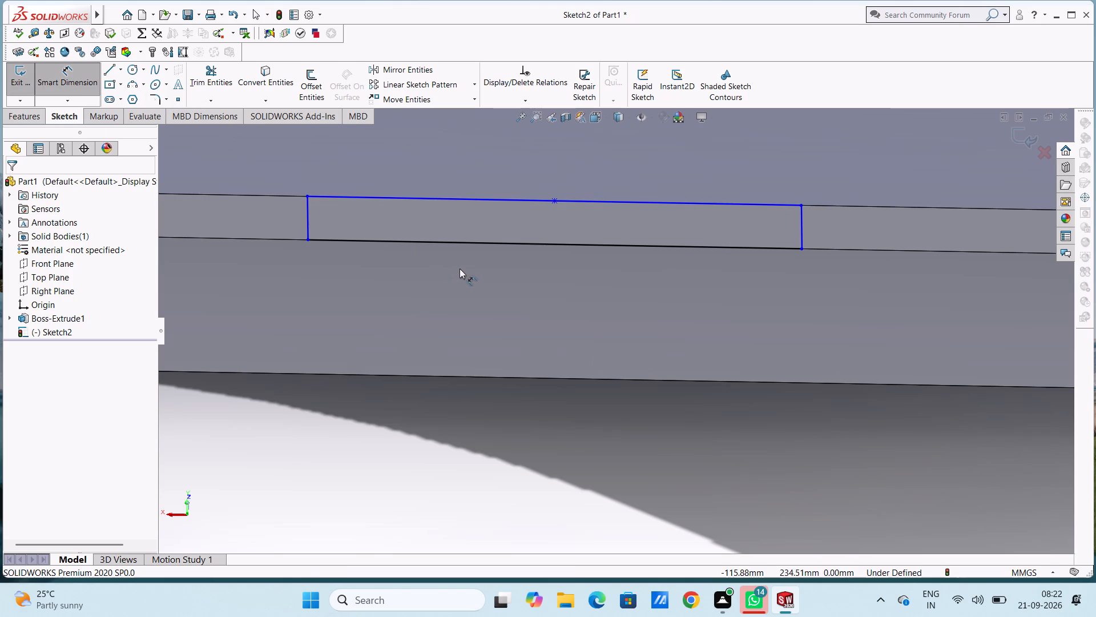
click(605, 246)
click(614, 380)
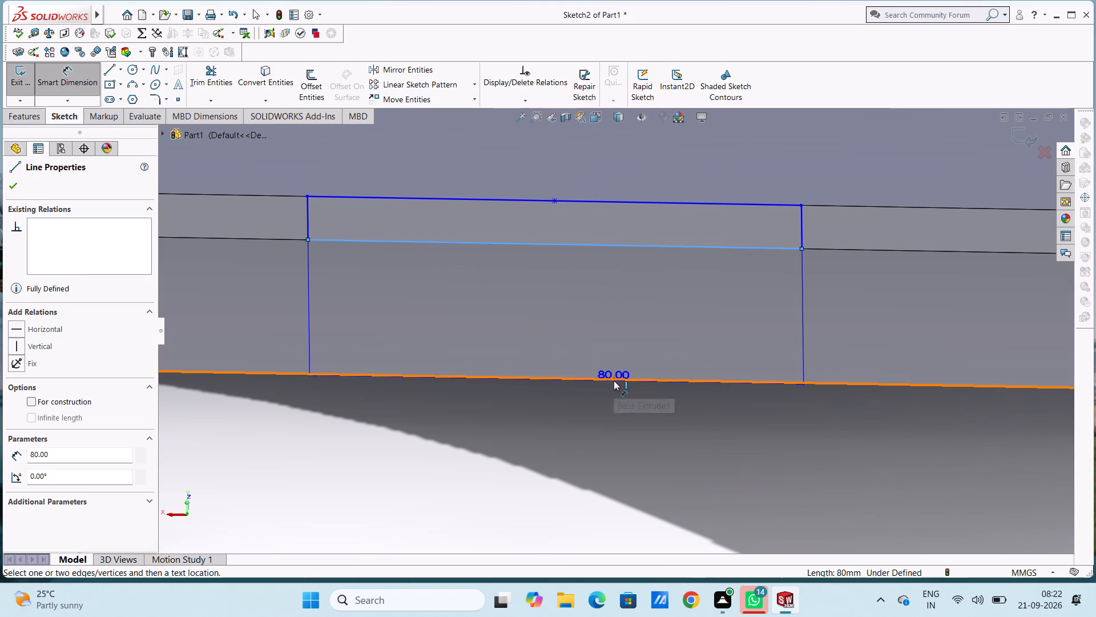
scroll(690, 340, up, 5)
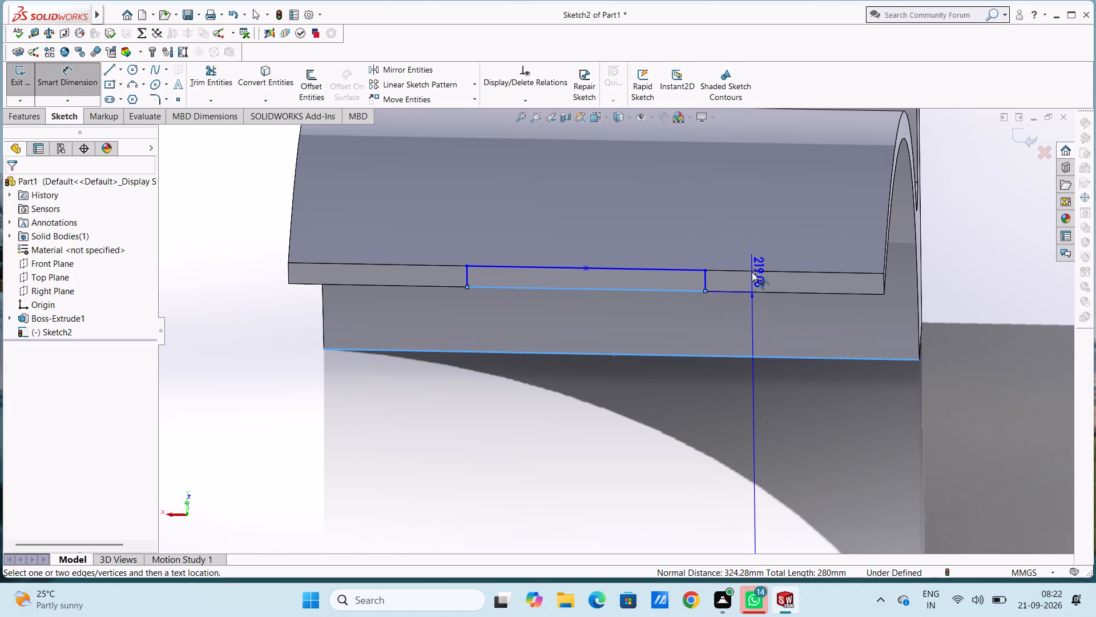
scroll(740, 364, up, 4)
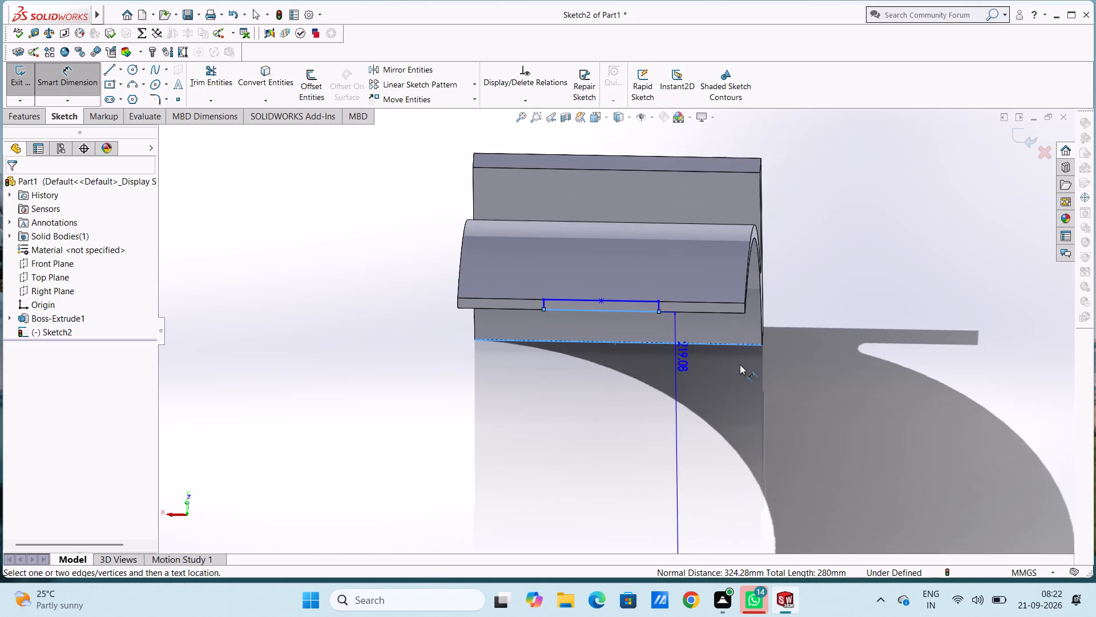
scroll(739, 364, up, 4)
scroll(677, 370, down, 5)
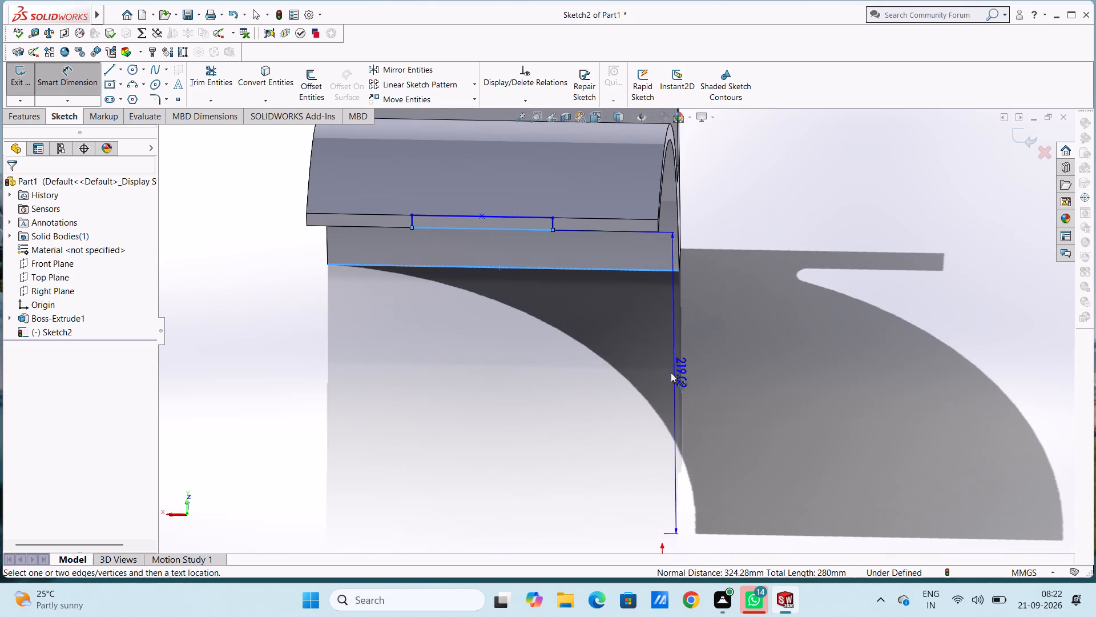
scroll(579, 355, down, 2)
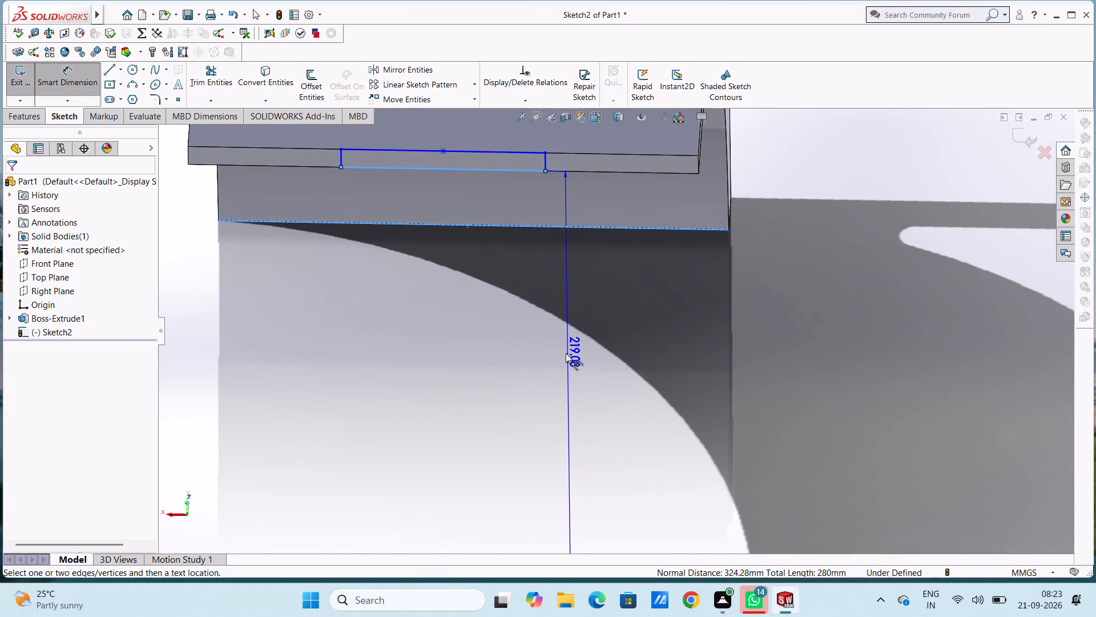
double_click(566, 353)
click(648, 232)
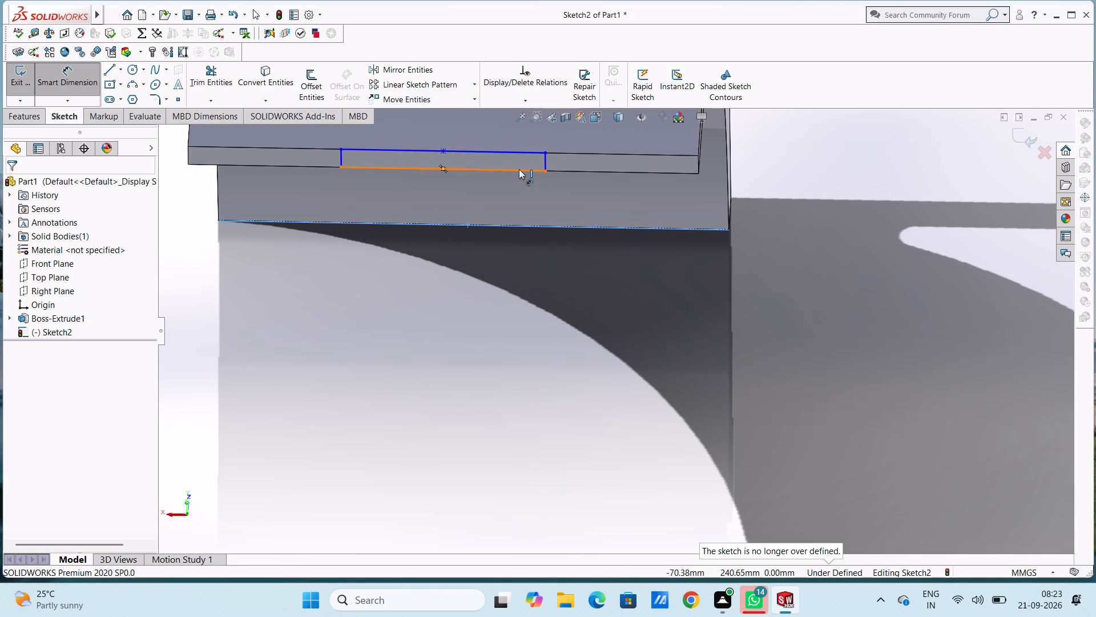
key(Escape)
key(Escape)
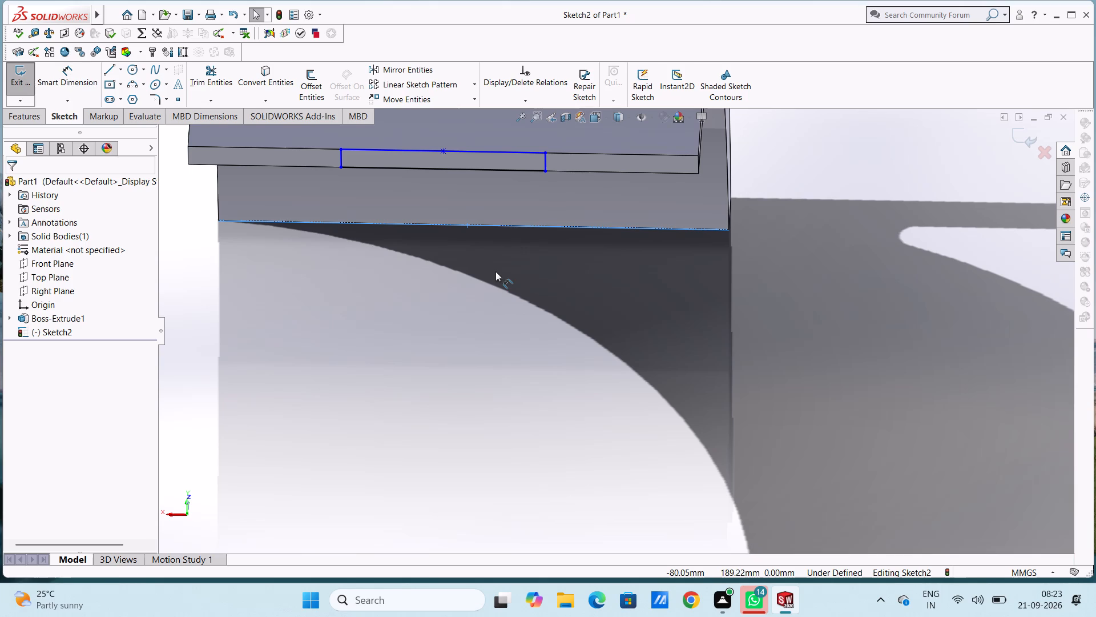
Undo the edits in the notch sketch until its dimensions and all the rectangle's lines are removed.
key(ctrl+z)
key(ctrl+z)
key(ctrl+z)
key(ctrl+z)
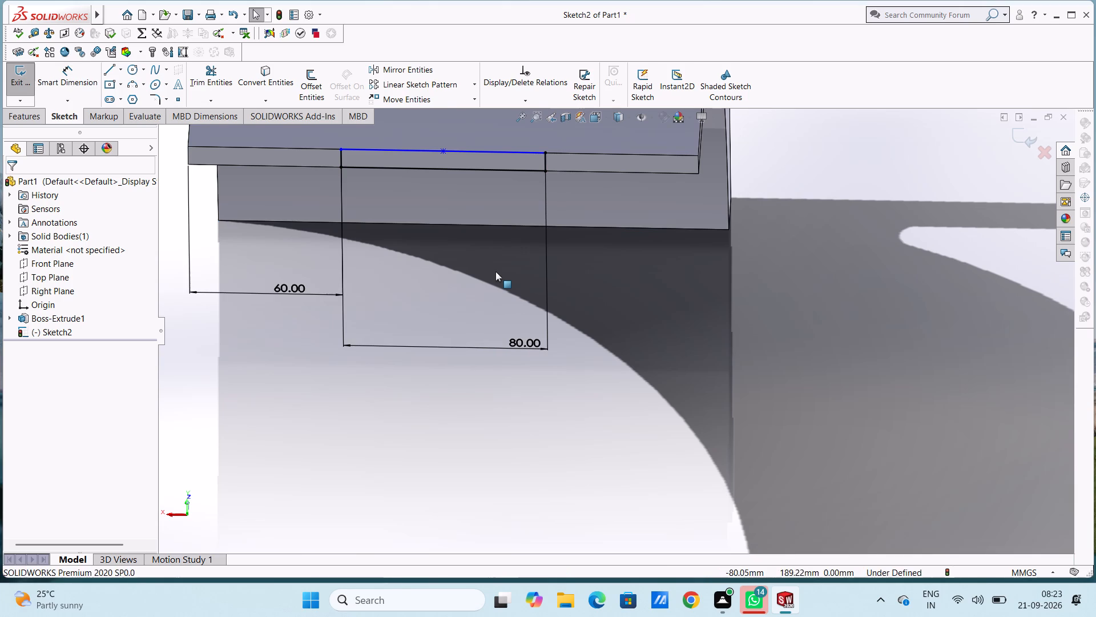
key(ctrl+z)
key(ctrl+z)
key(ctrl+z)
key(ctrl+z)
key(ctrl+z)
key(ctrl+z)
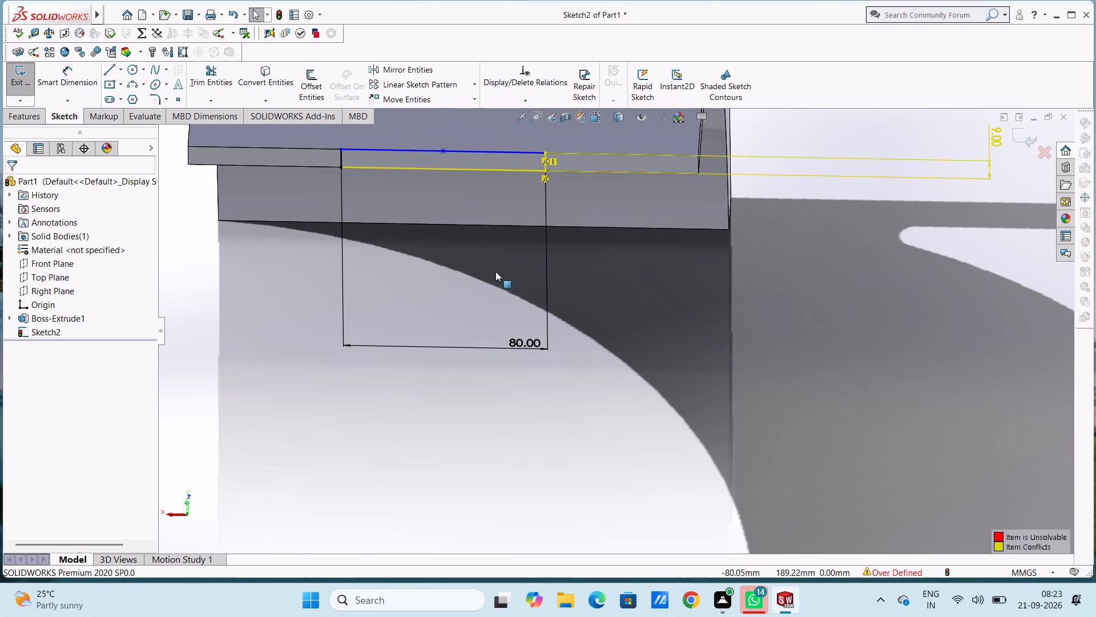
key(ctrl+z)
key(ctrl+z)
key(ctrl+z)
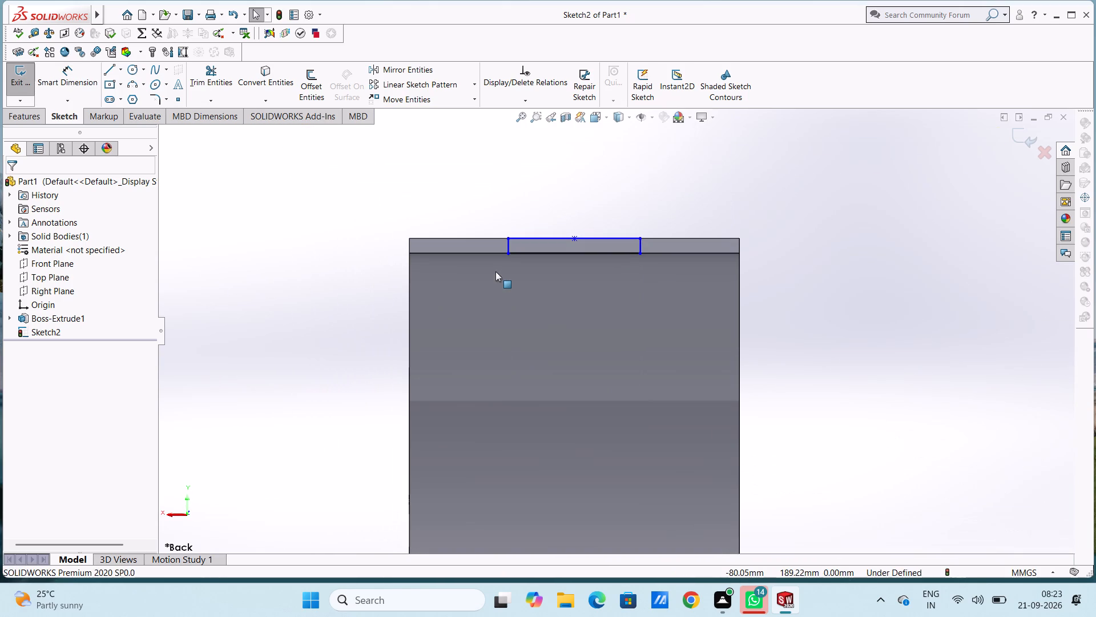
key(ctrl+z)
key(ctrl+z)
key(ctrl+z)
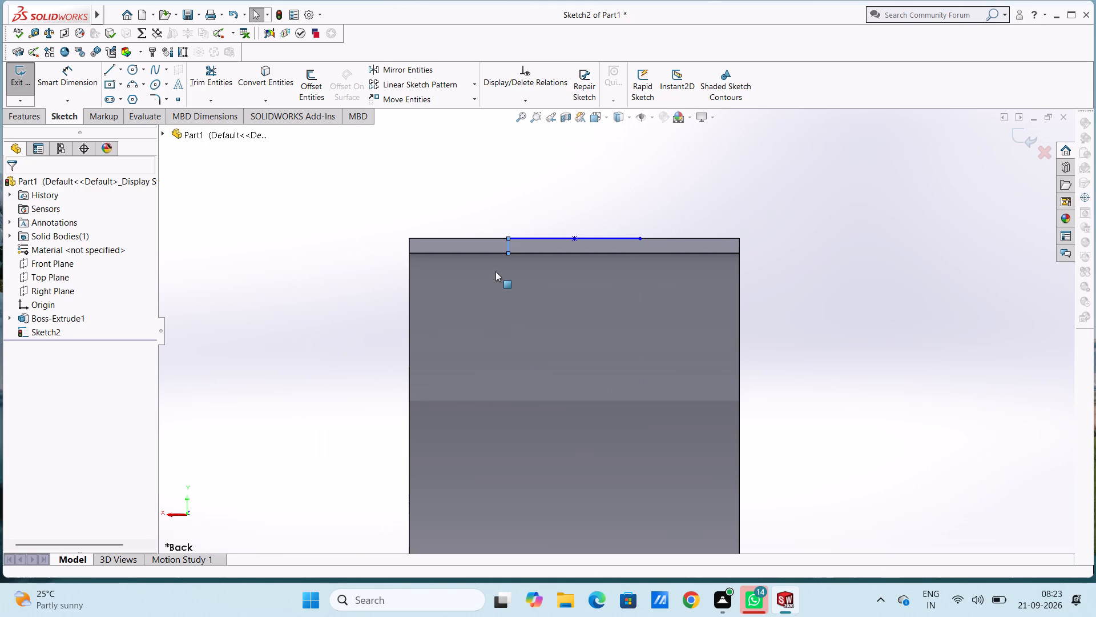
key(ctrl+z)
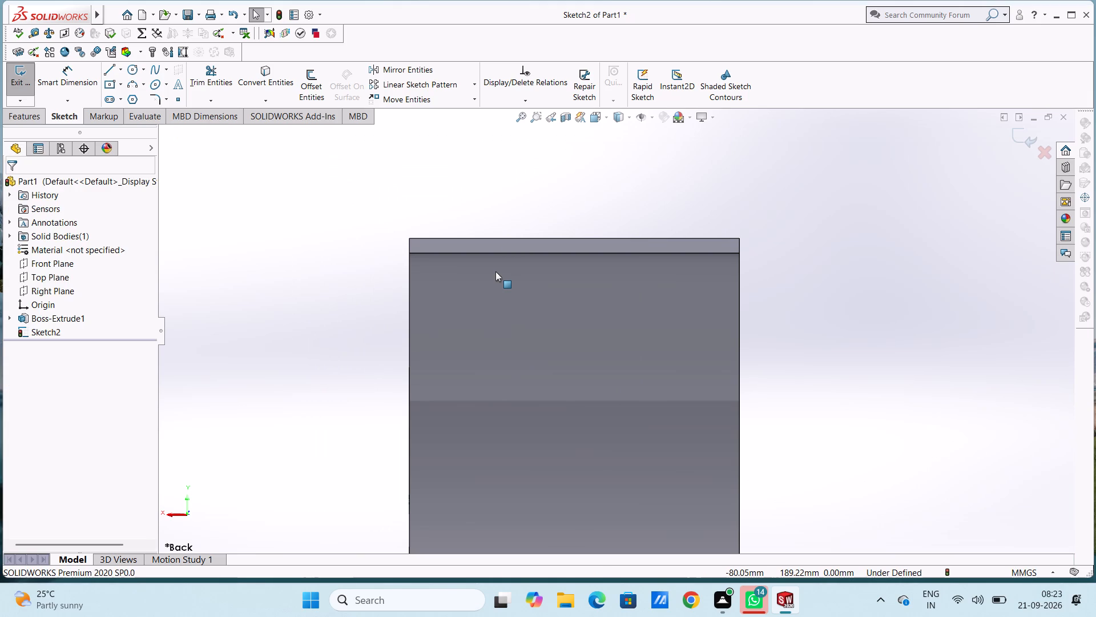
Sketch a horizontal midpoint line with a 40 mm half-length, centred just below the strip's end face.
scroll(614, 255, down, 4)
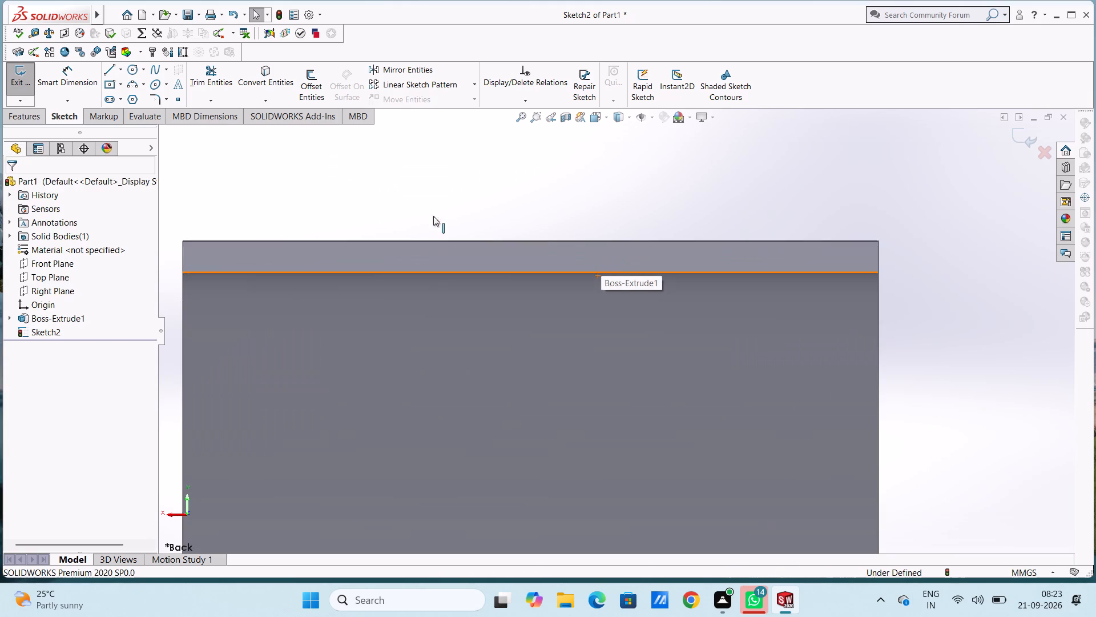
click(122, 69)
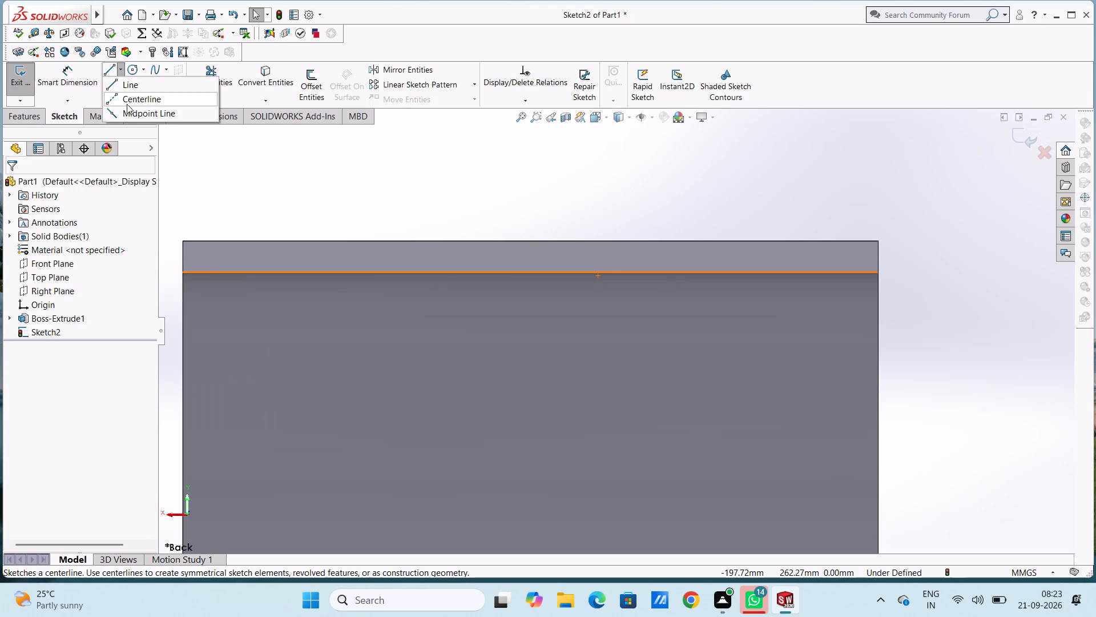
click(128, 114)
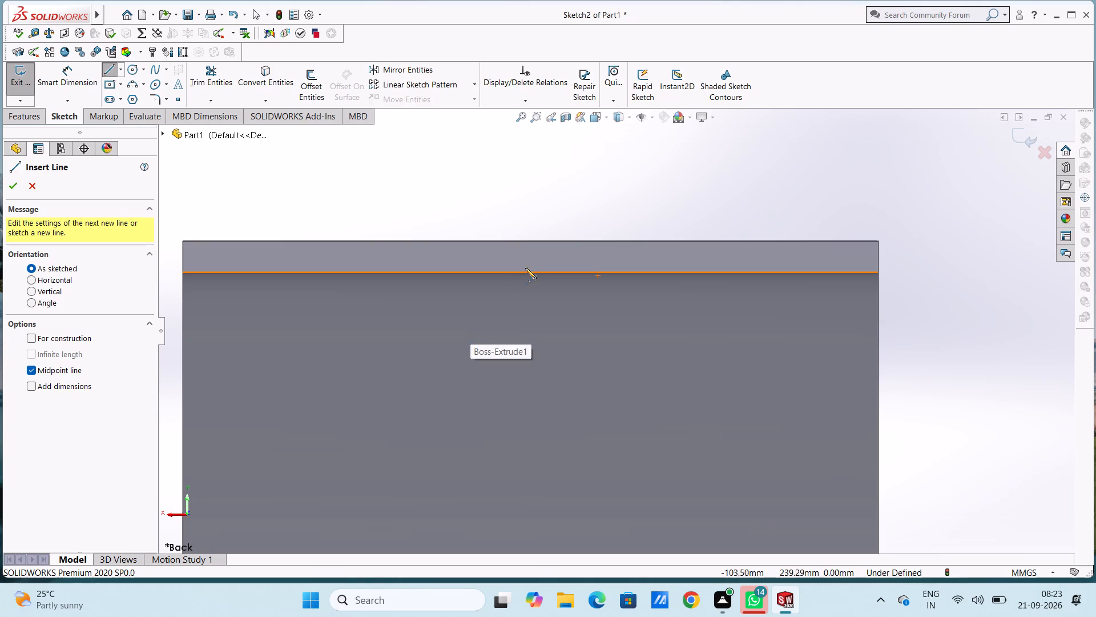
scroll(528, 301, up, 3)
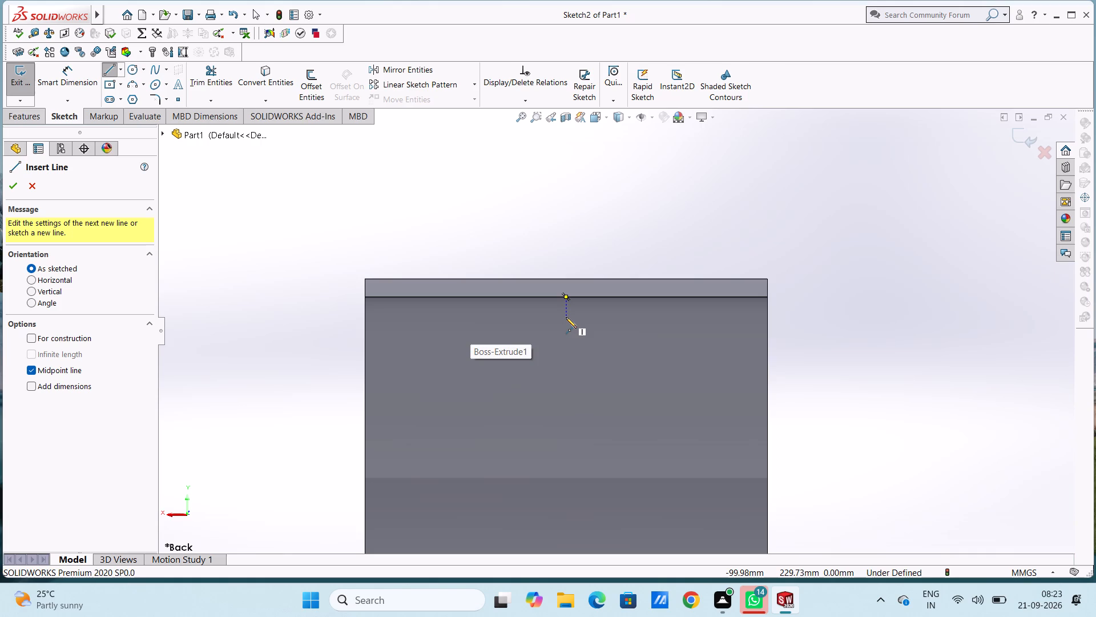
click(566, 317)
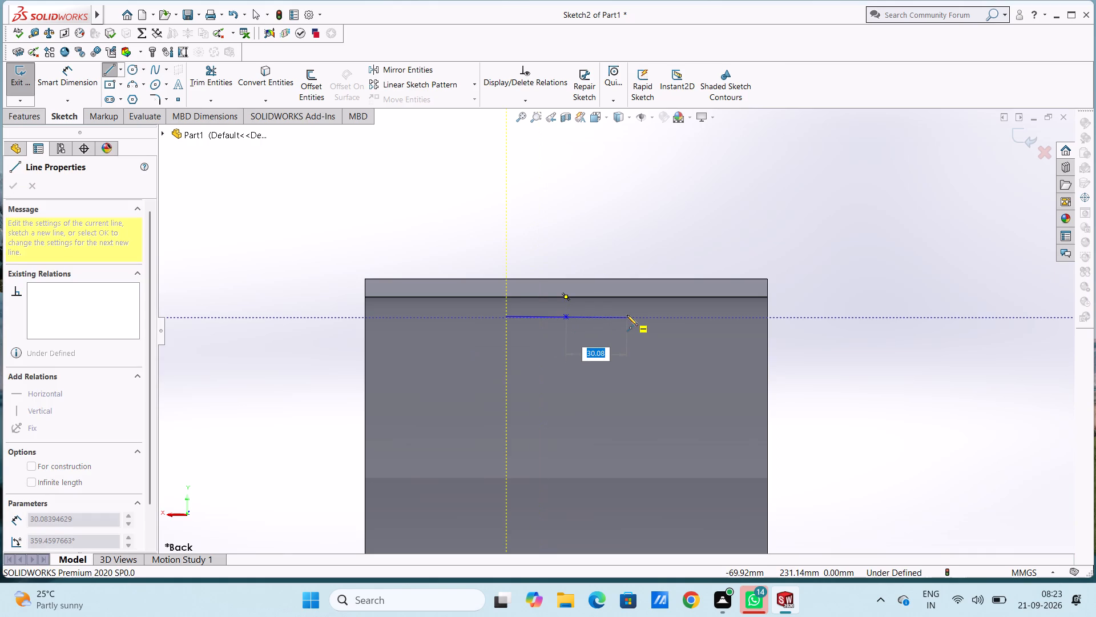
text(40)
key(Return)
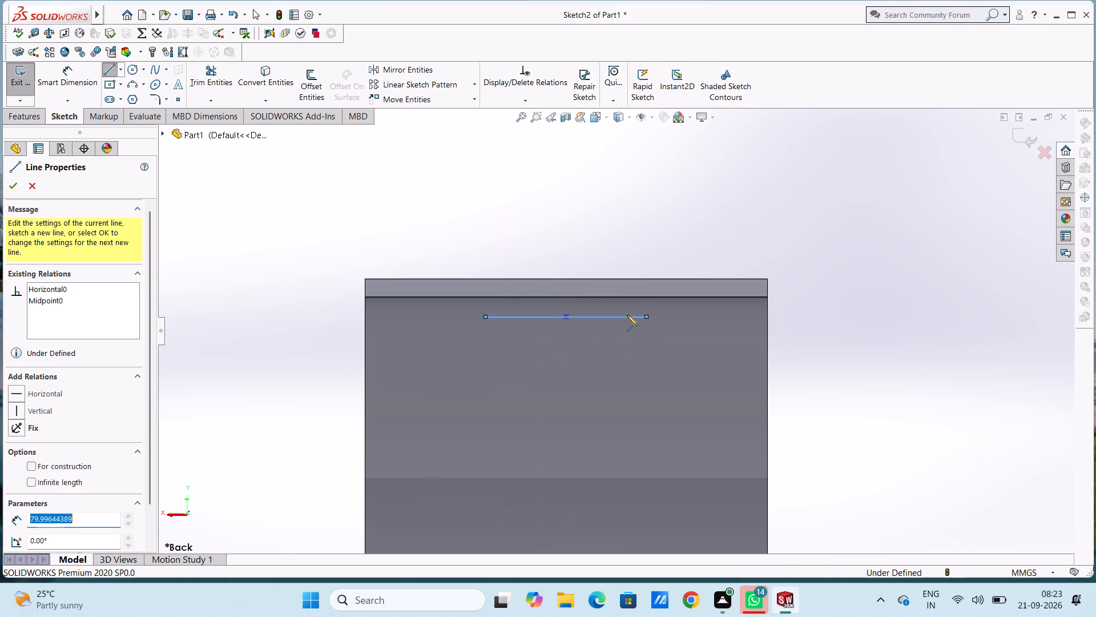
key(Escape)
key(Escape)
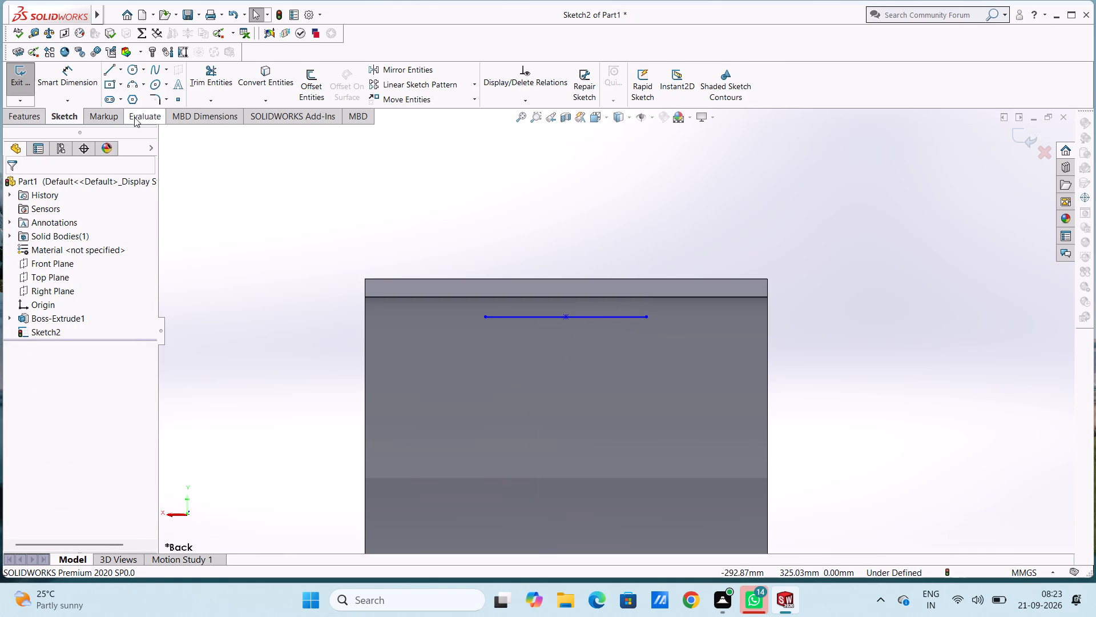
Close the profile into a rectangle about 19 mm high with three lines reaching the end face's upper edge.
click(110, 70)
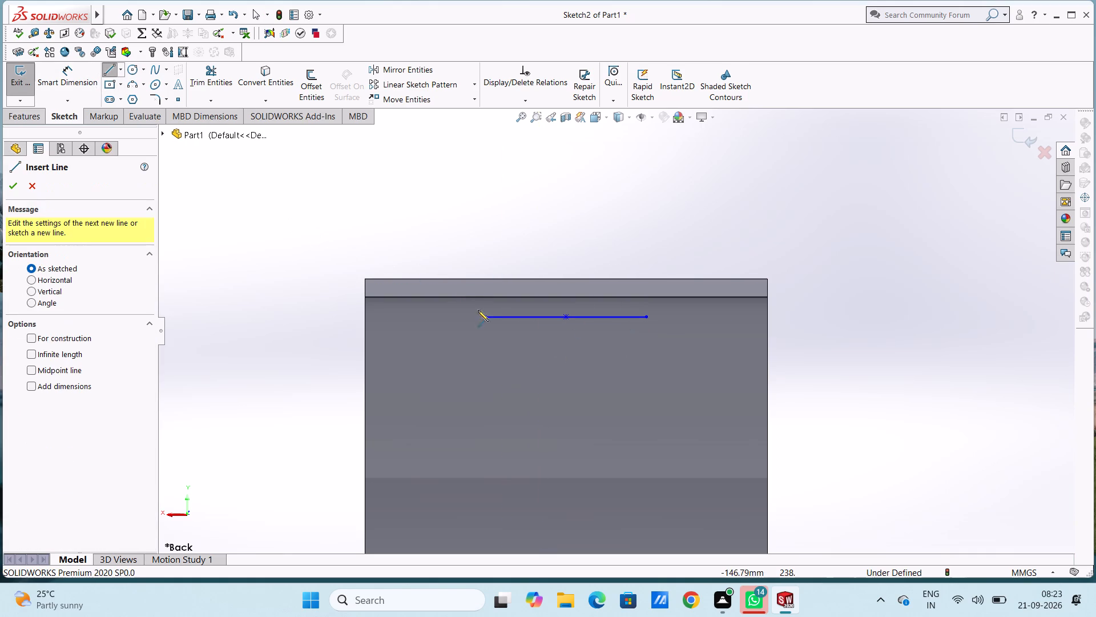
click(487, 319)
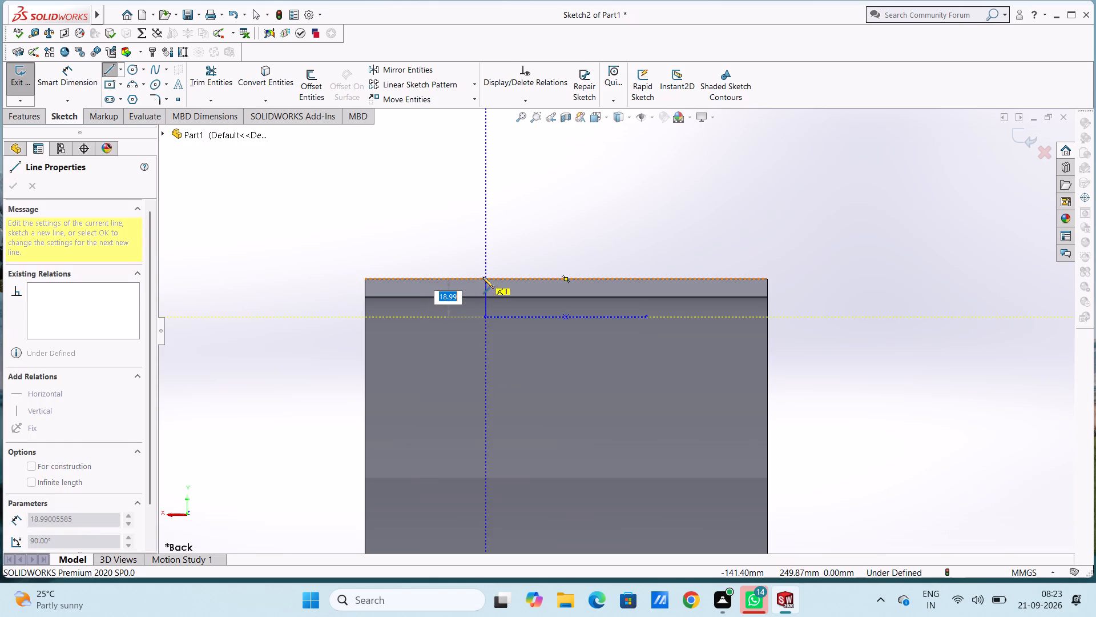
click(485, 277)
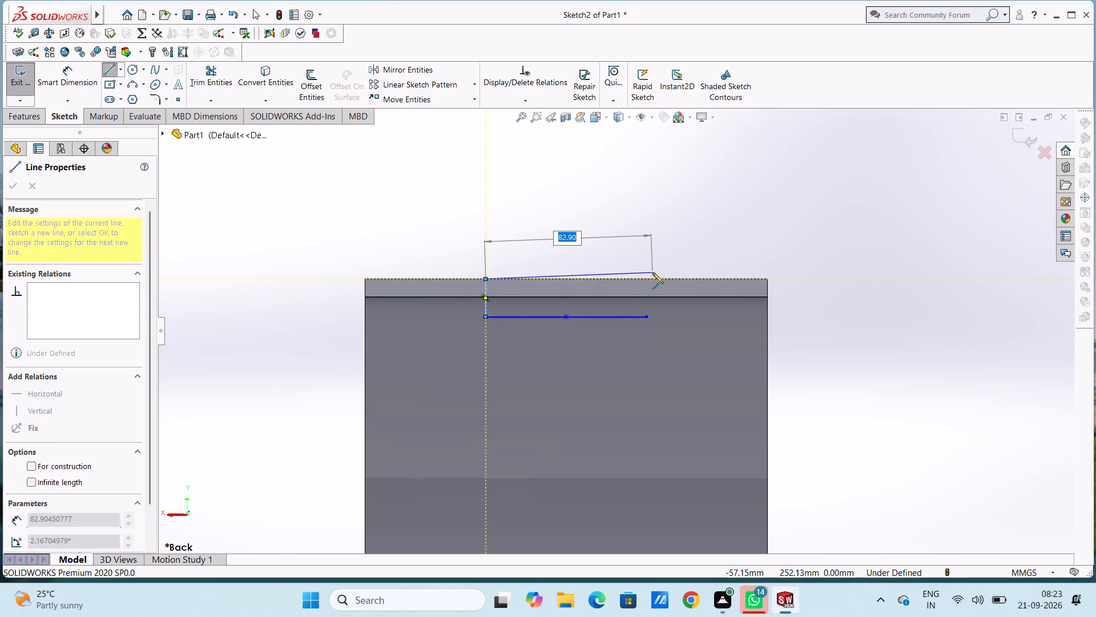
click(647, 279)
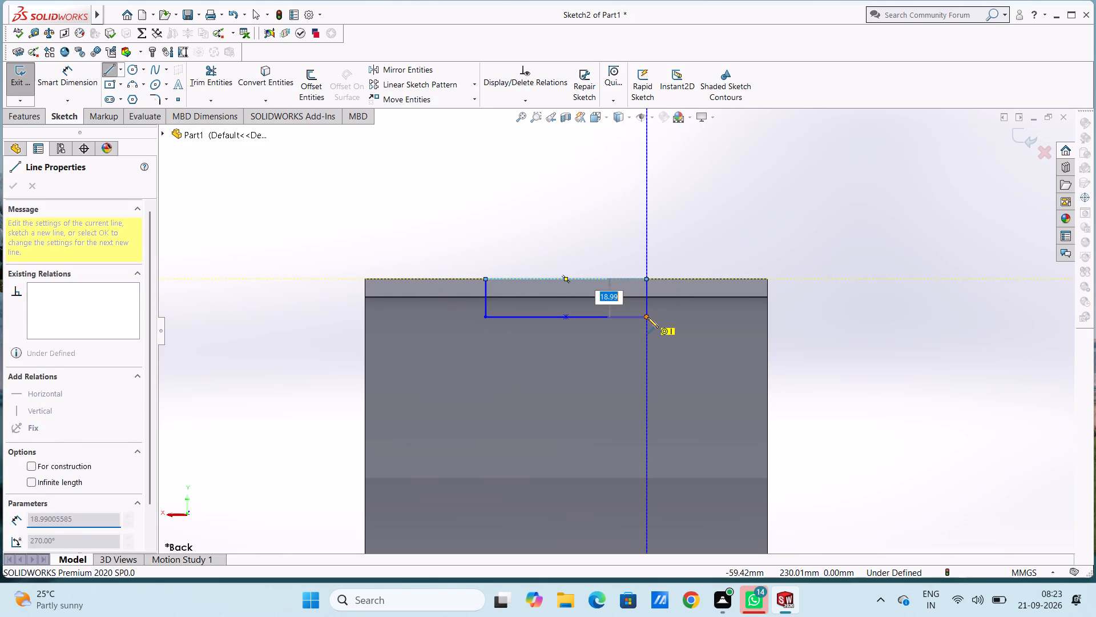
click(647, 317)
key(Escape)
key(Escape)
key(Escape)
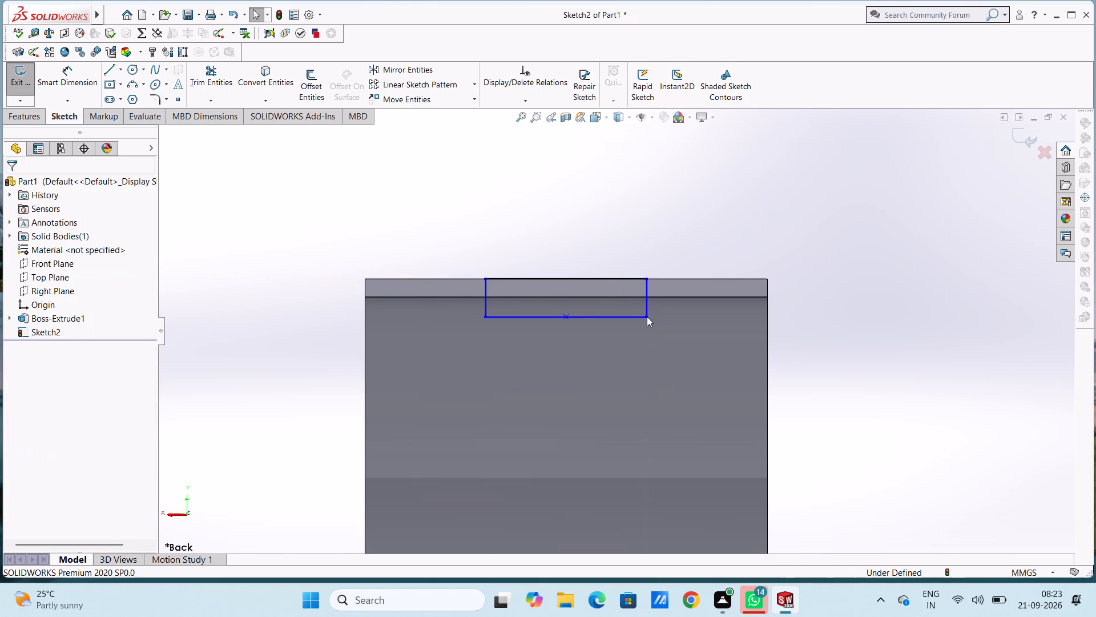
Dimension the rectangle's short vertical side nearest the negative X edge, keeping its drawn length.
click(52, 70)
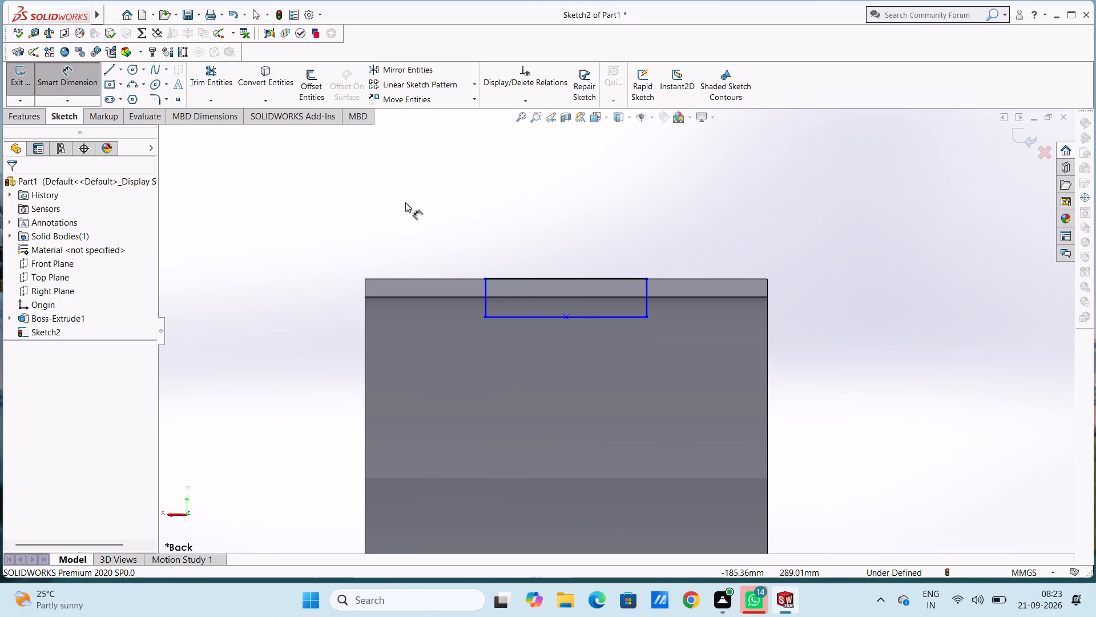
click(647, 303)
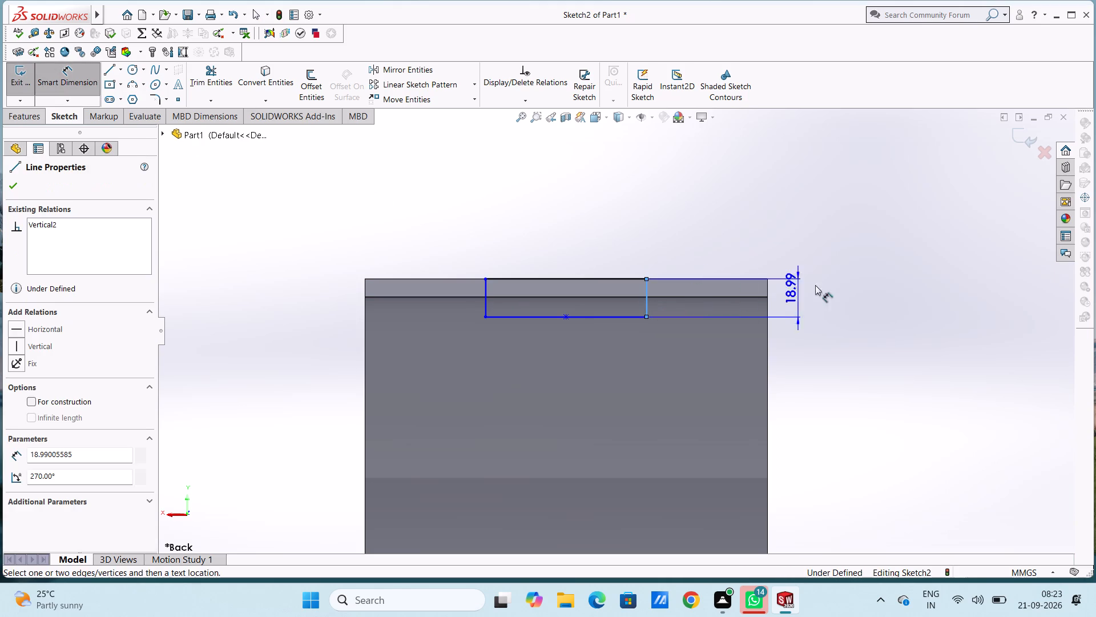
click(938, 267)
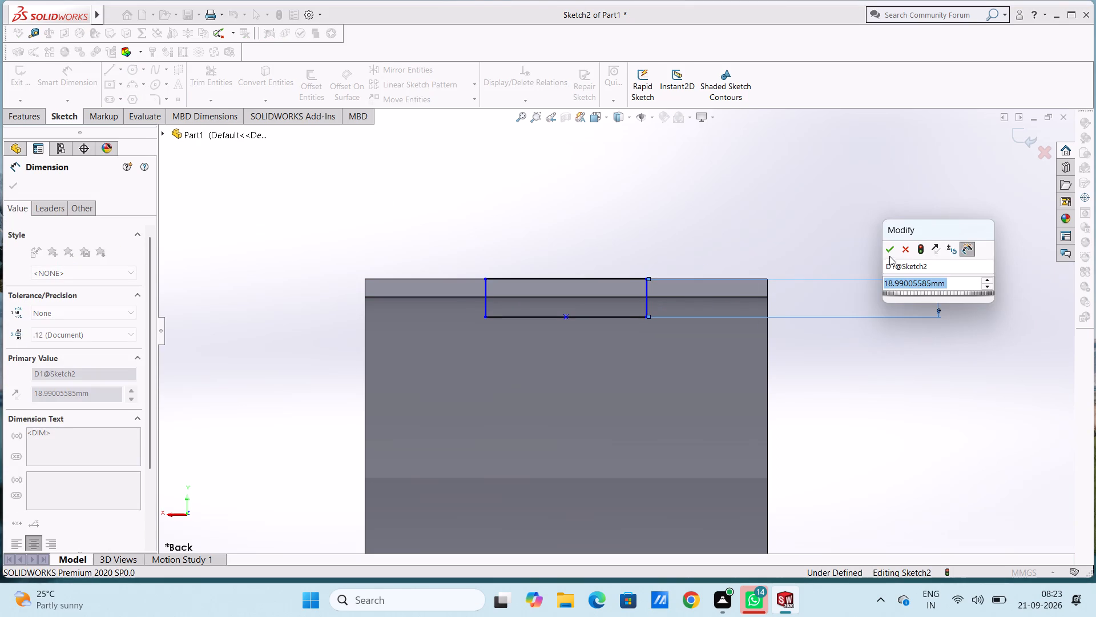
click(888, 250)
click(846, 225)
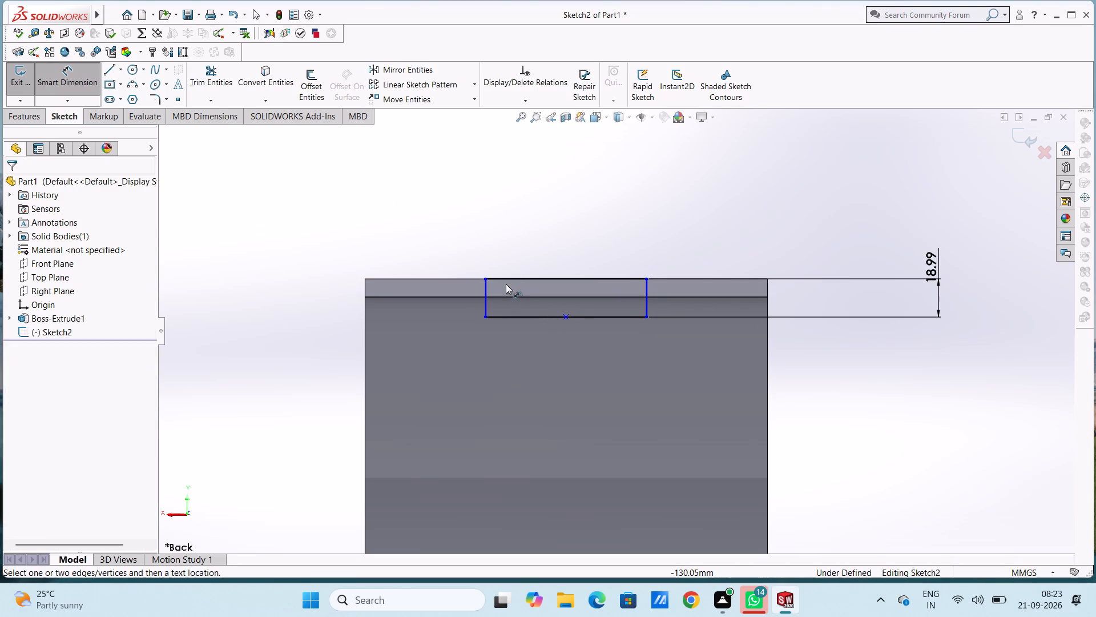
Dimension the rectangle's upper long side, keeping its drawn length, and finish dimensioning.
click(505, 274)
click(504, 277)
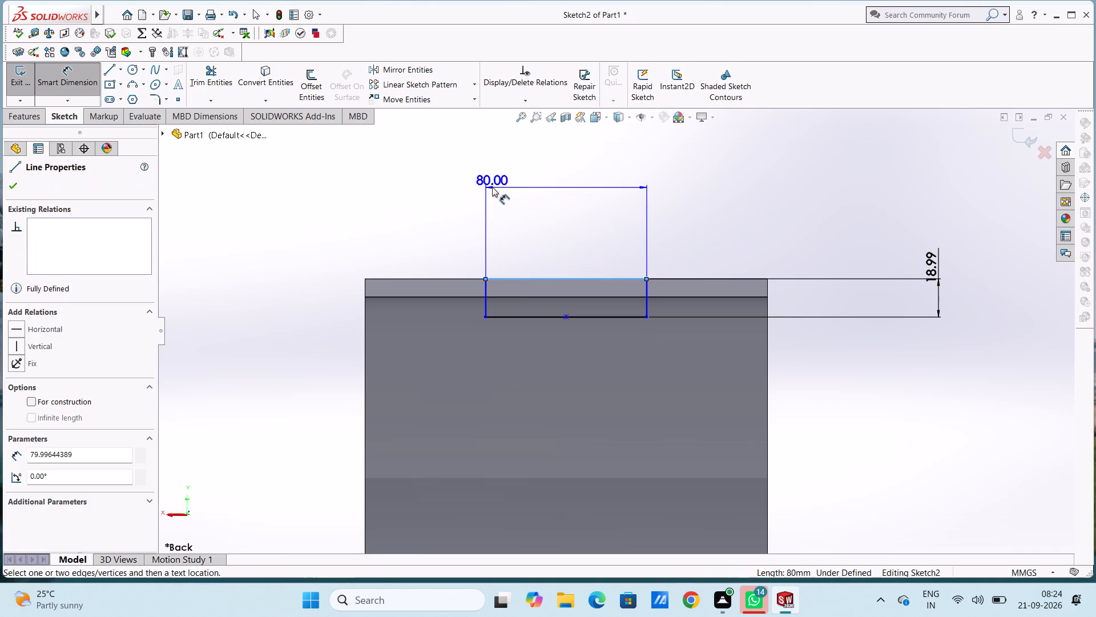
click(492, 187)
click(444, 165)
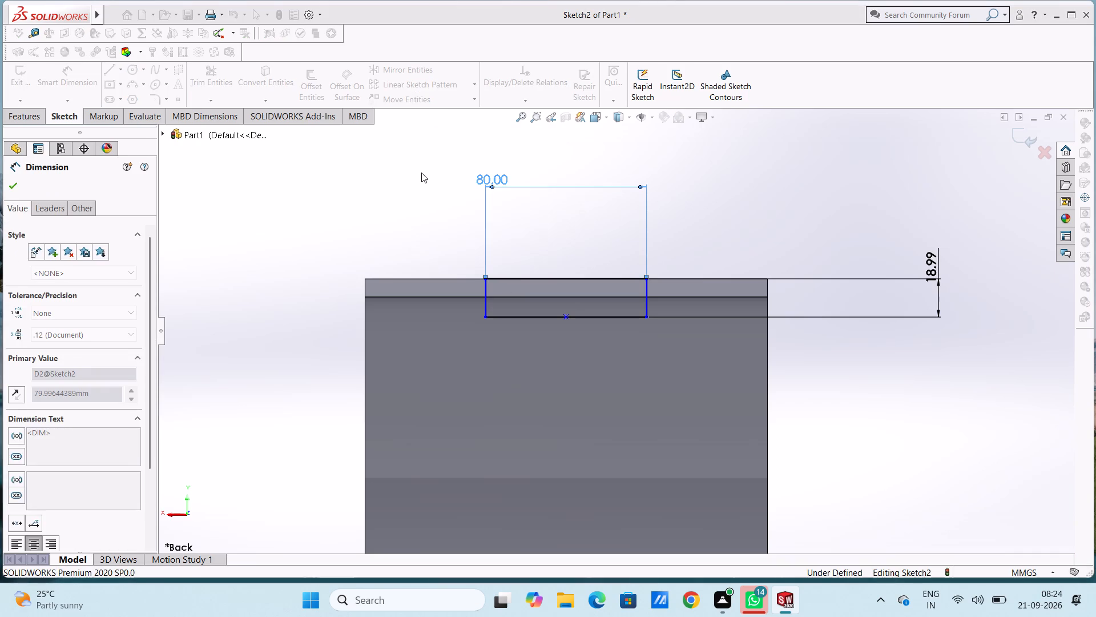
click(416, 174)
key(Escape)
key(Escape)
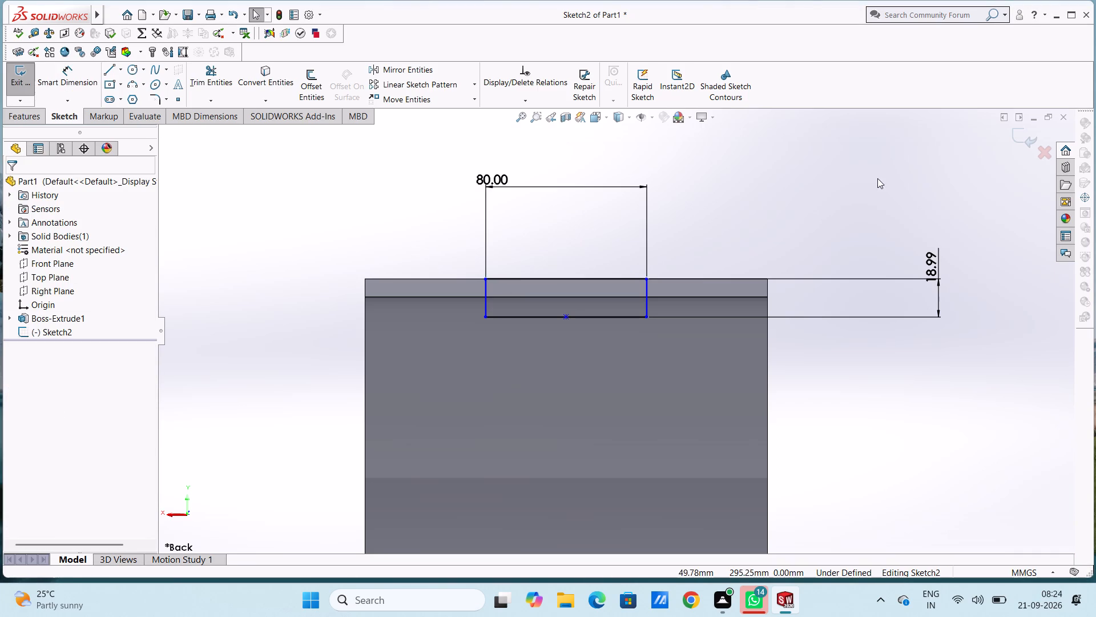
Cut-extrude the 80 mm wide rectangle 35 mm blind from its sketch plane through the strip's end.
middle_drag(879, 177, 860, 238)
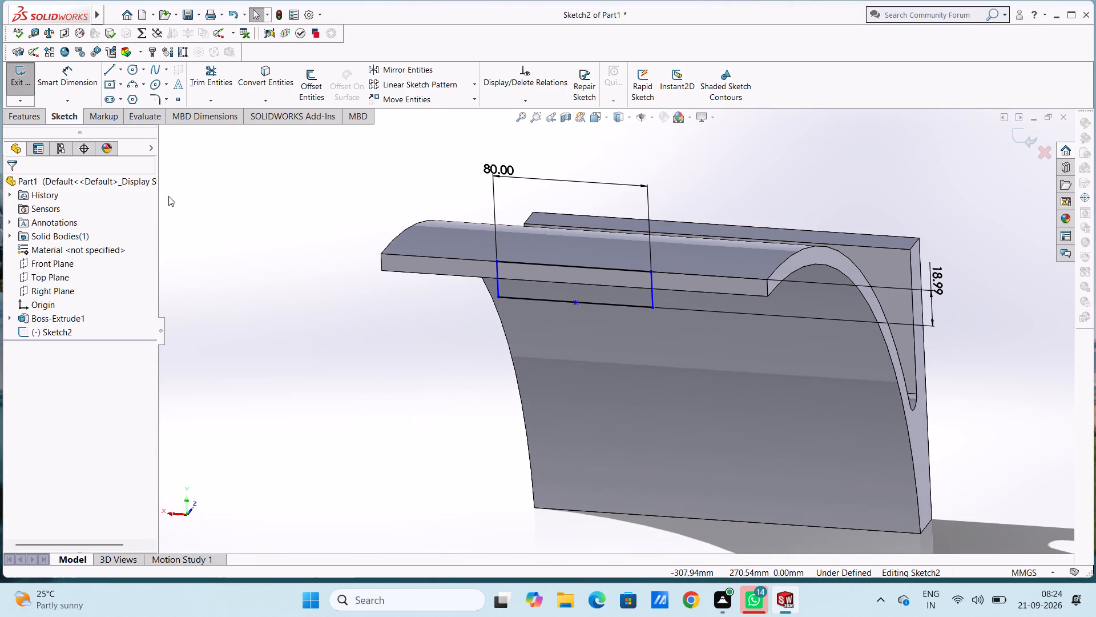
click(33, 123)
click(203, 77)
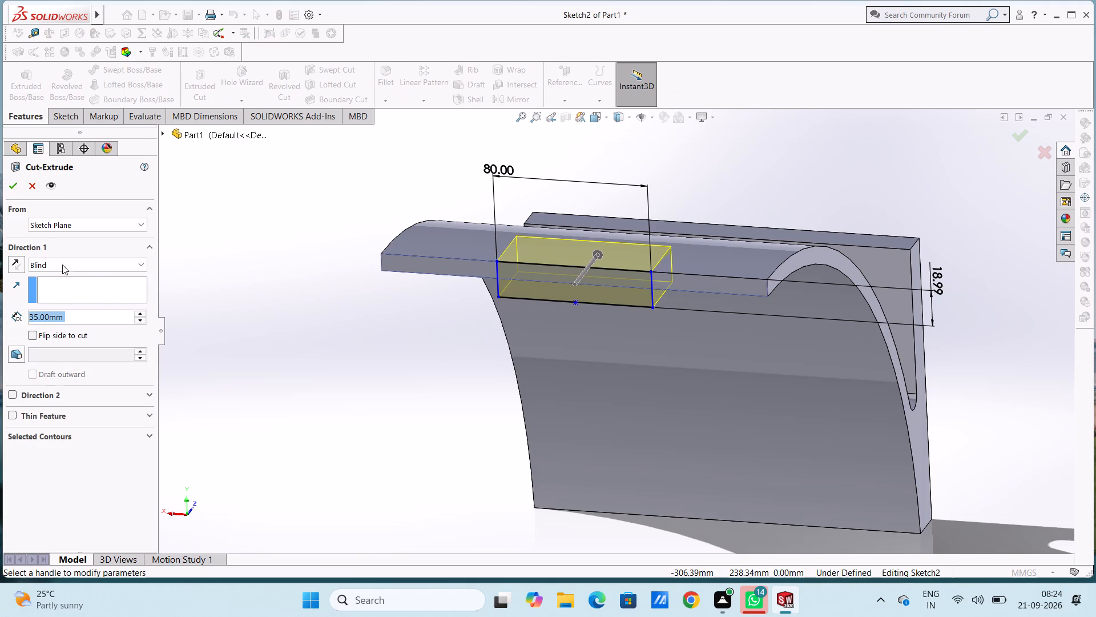
click(7, 182)
click(211, 223)
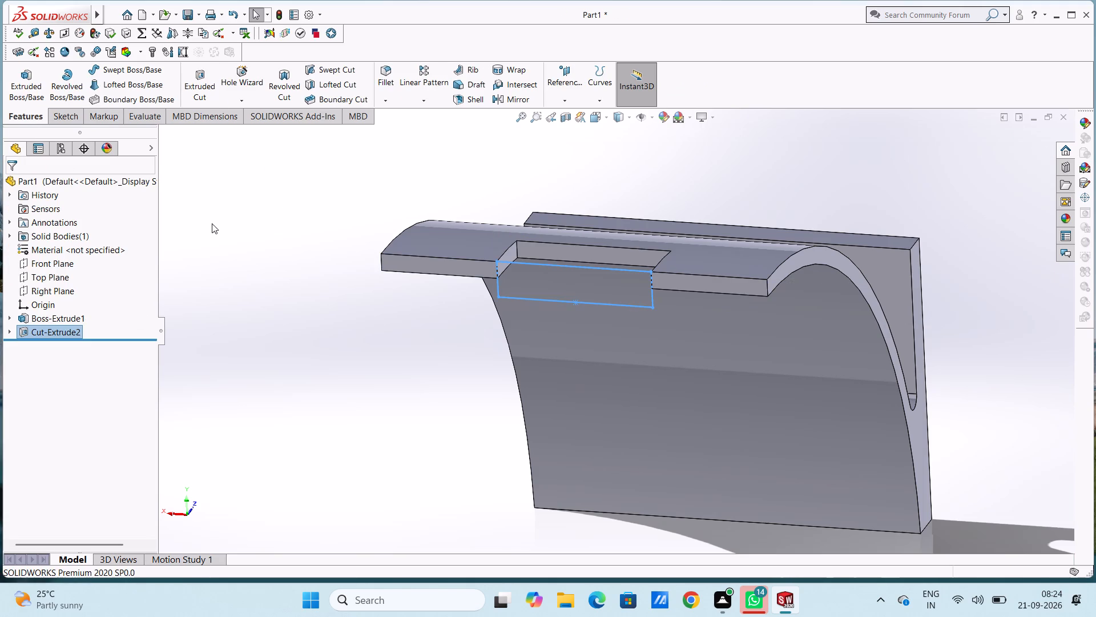
Create a reference plane offset 30 mm from the Right Plane, towards the body.
middle_drag(229, 217, 280, 299)
scroll(229, 217, up, 1)
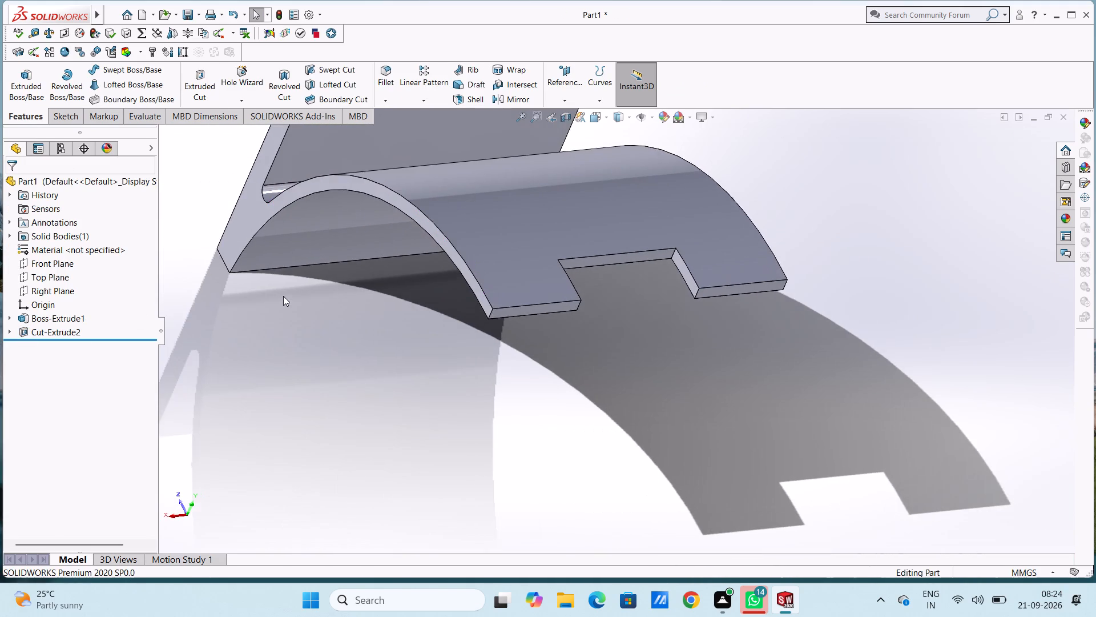
scroll(283, 296, up, 3)
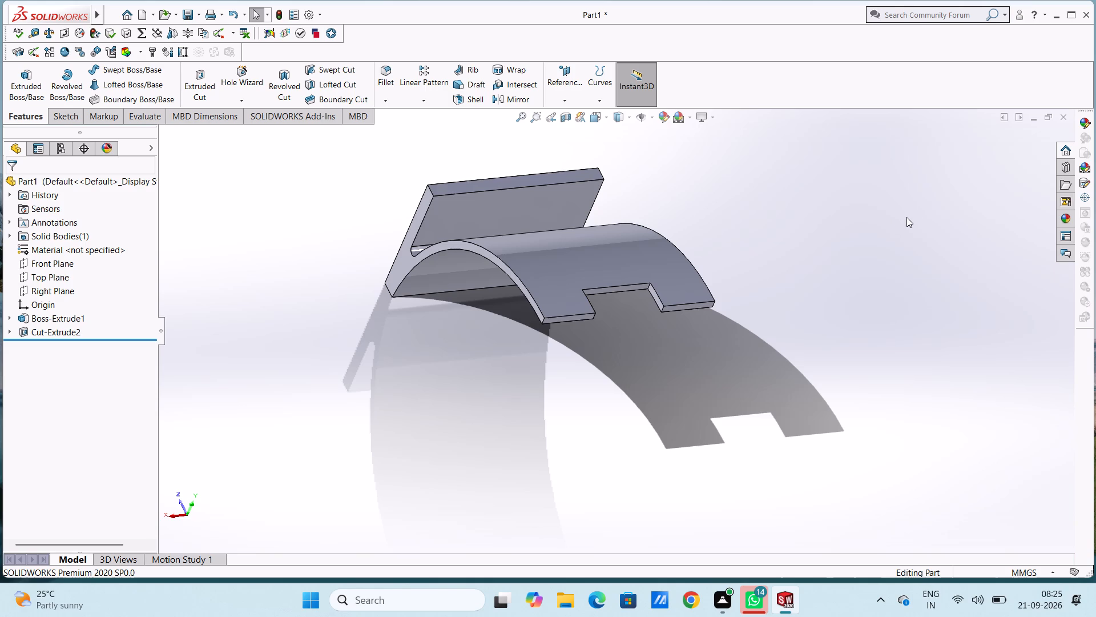
key(ctrl+5)
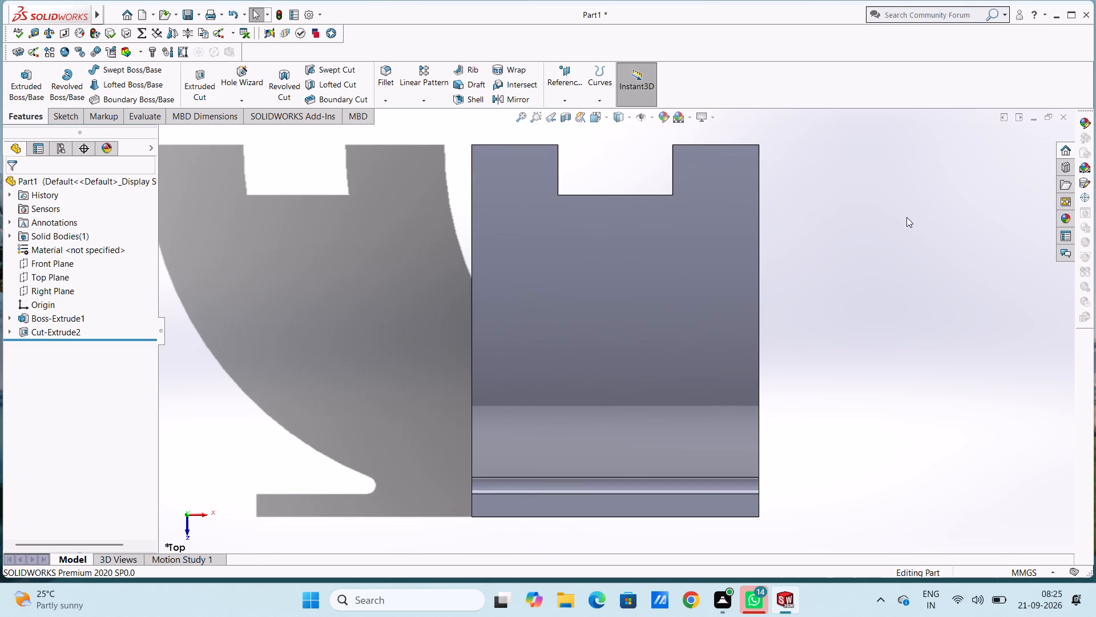
click(562, 67)
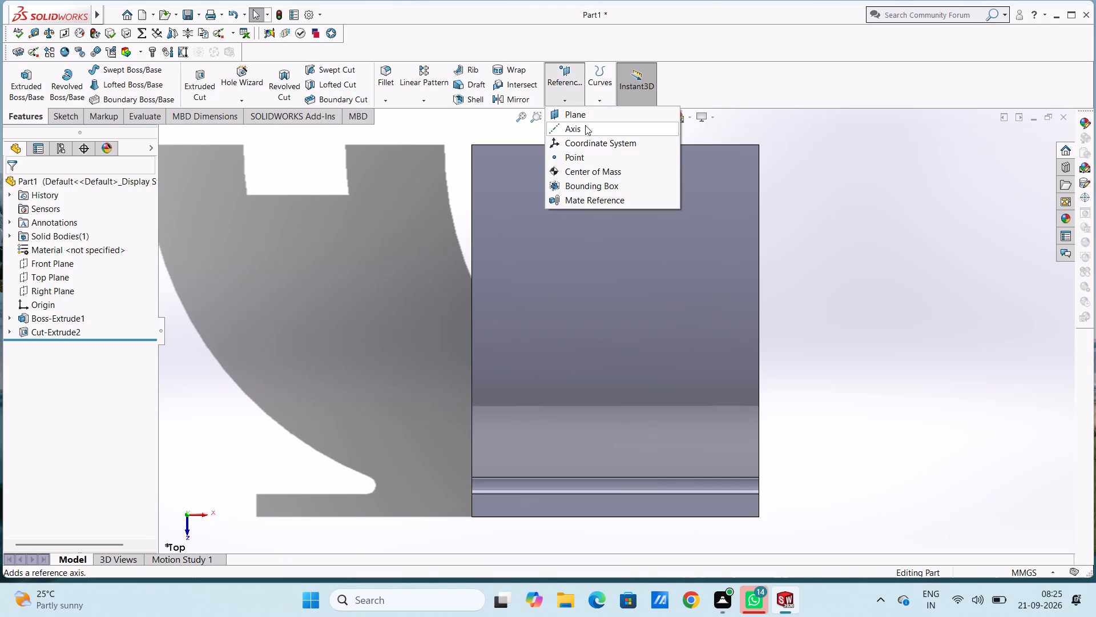
click(586, 114)
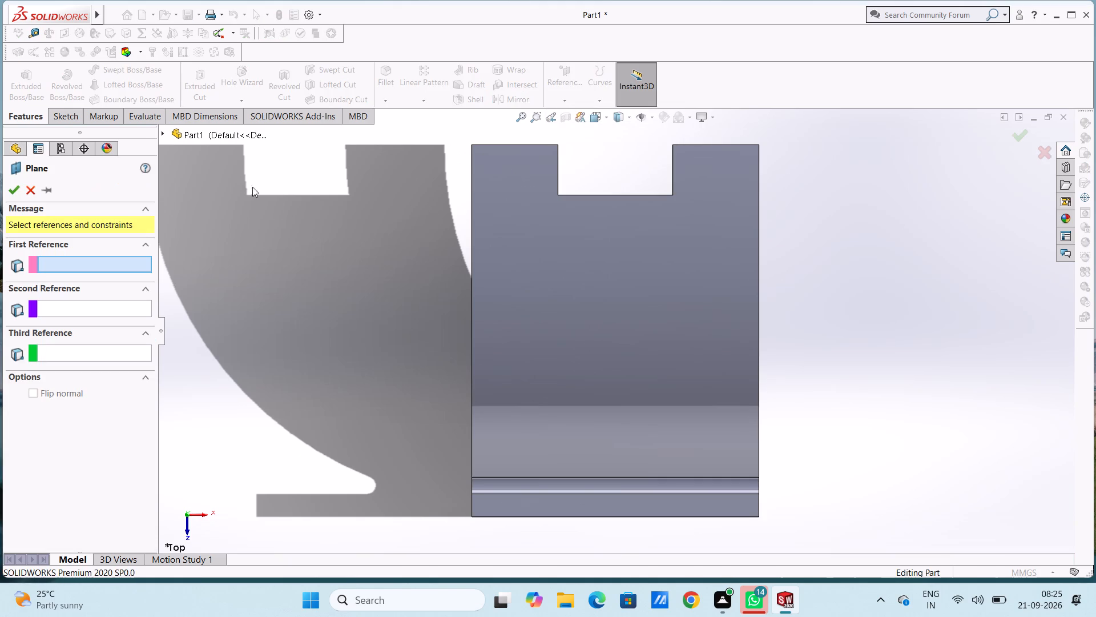
click(203, 133)
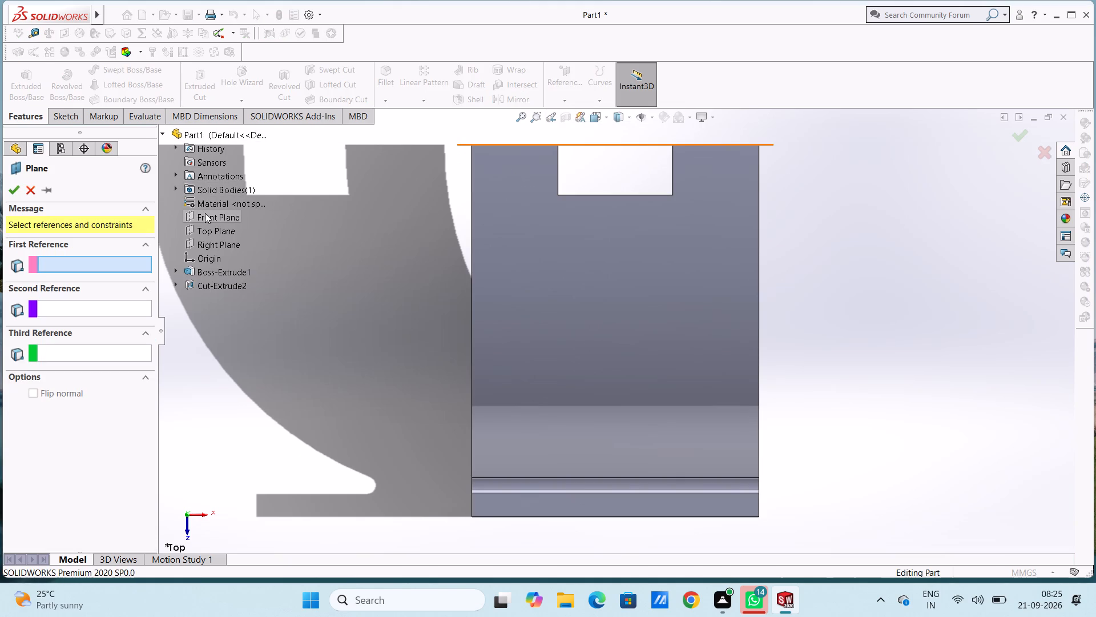
click(205, 213)
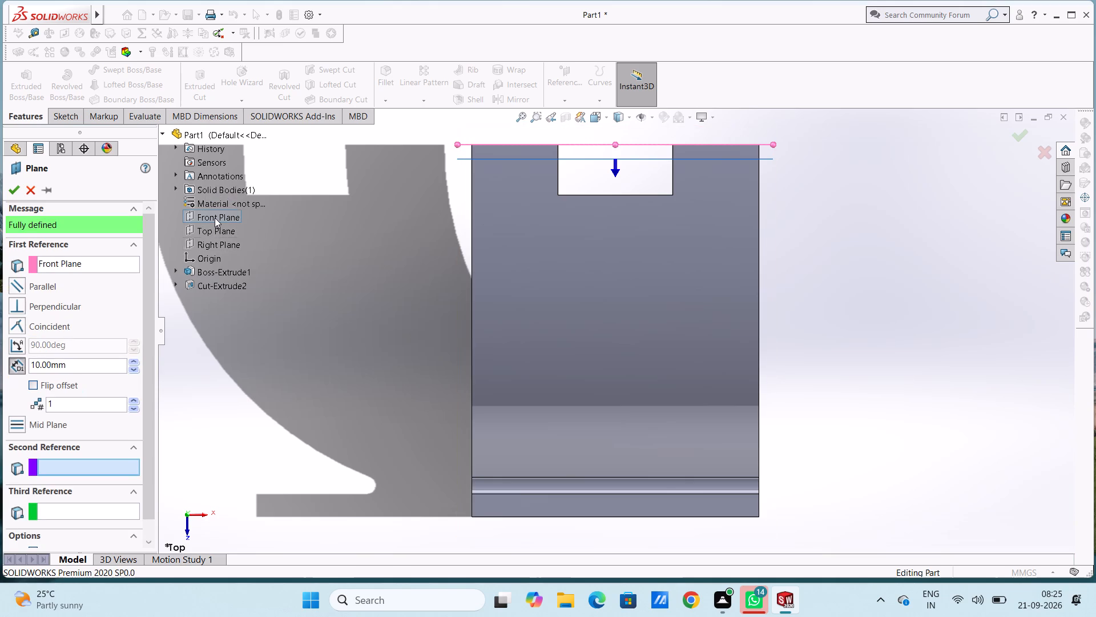
click(215, 217)
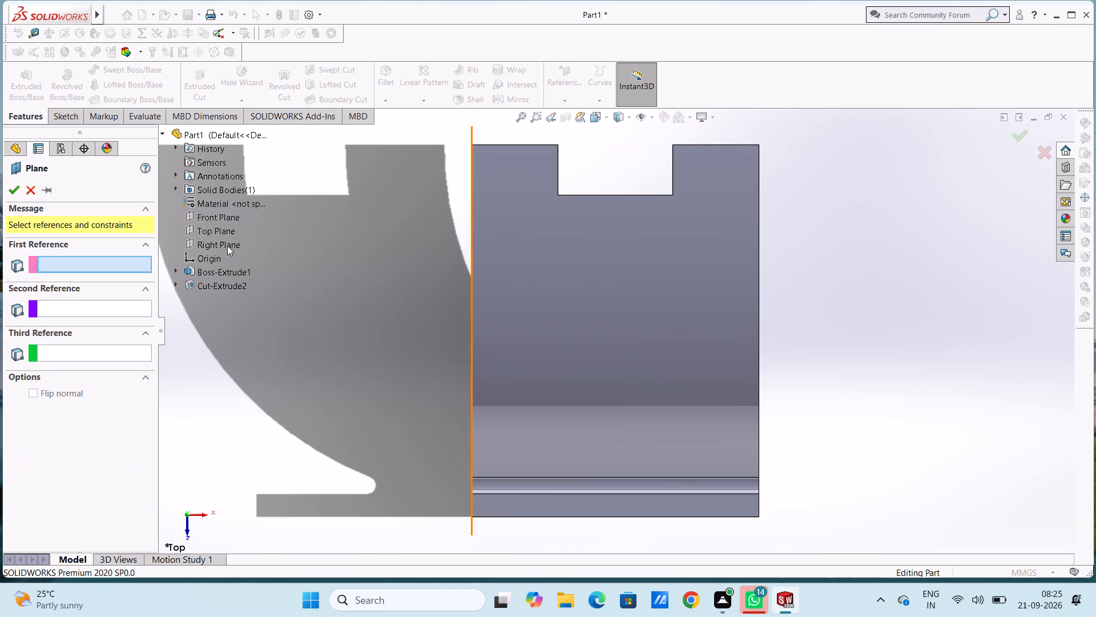
click(227, 246)
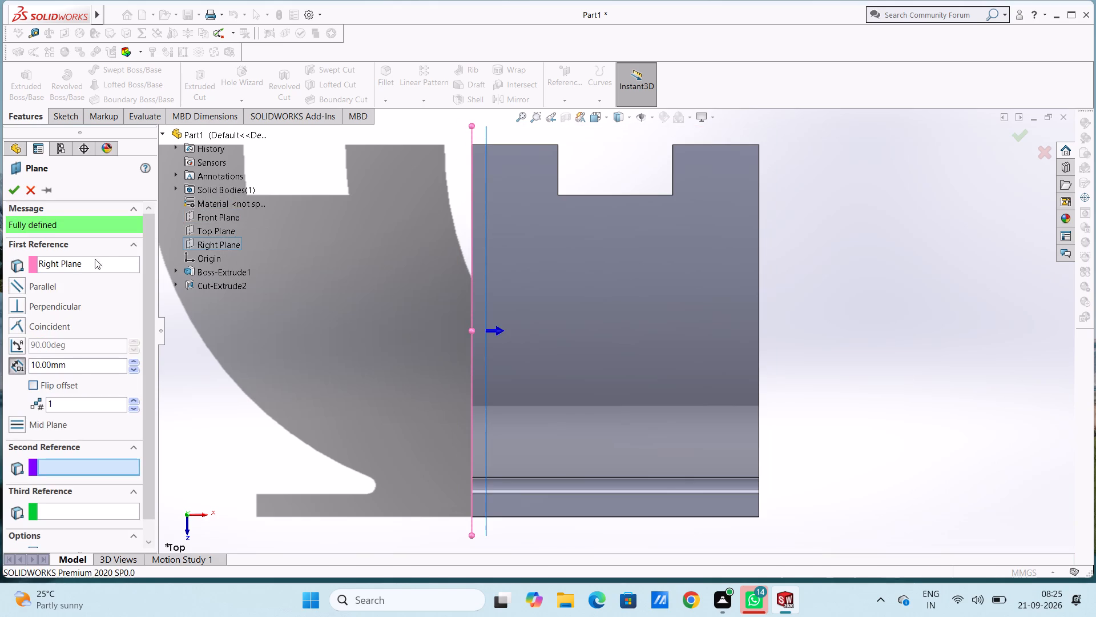
double_click(74, 363)
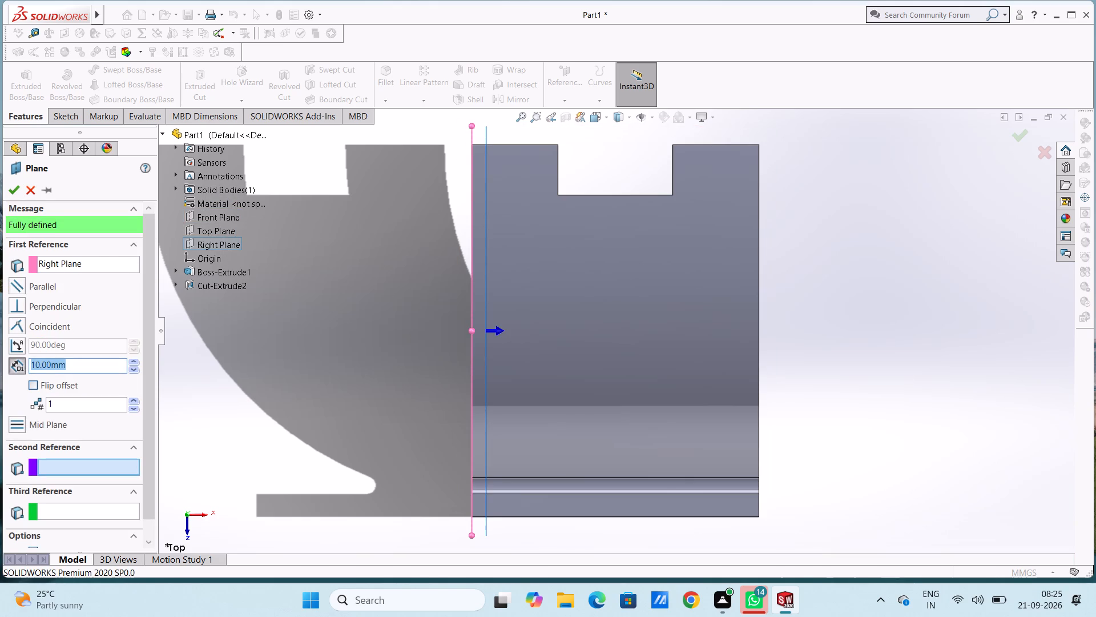
key(0)
key(Return)
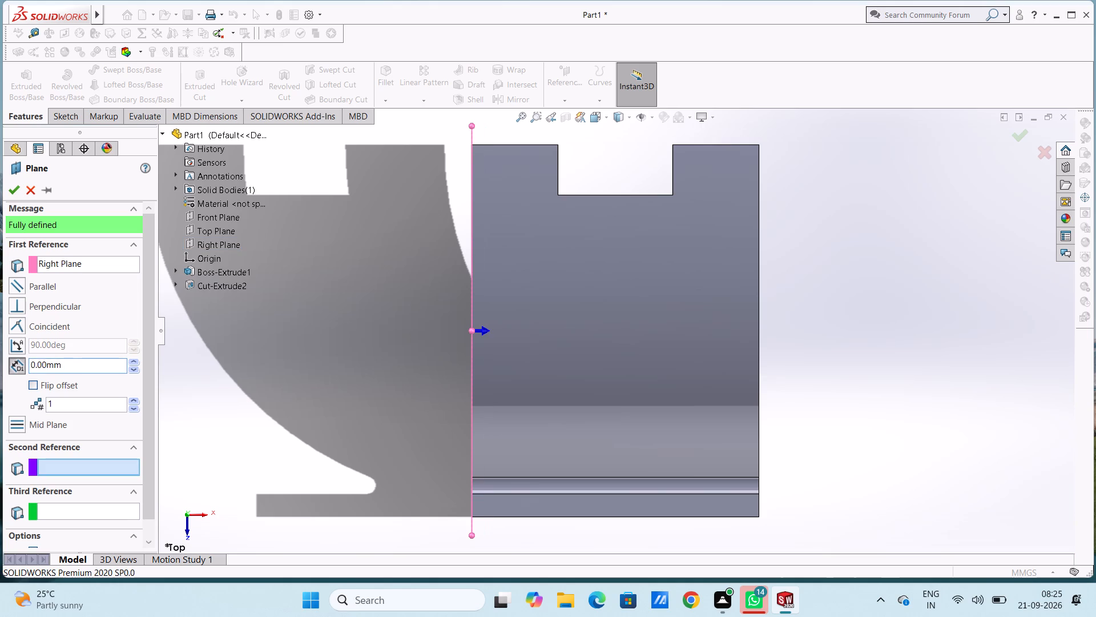
double_click(74, 365)
text(30)
key(Return)
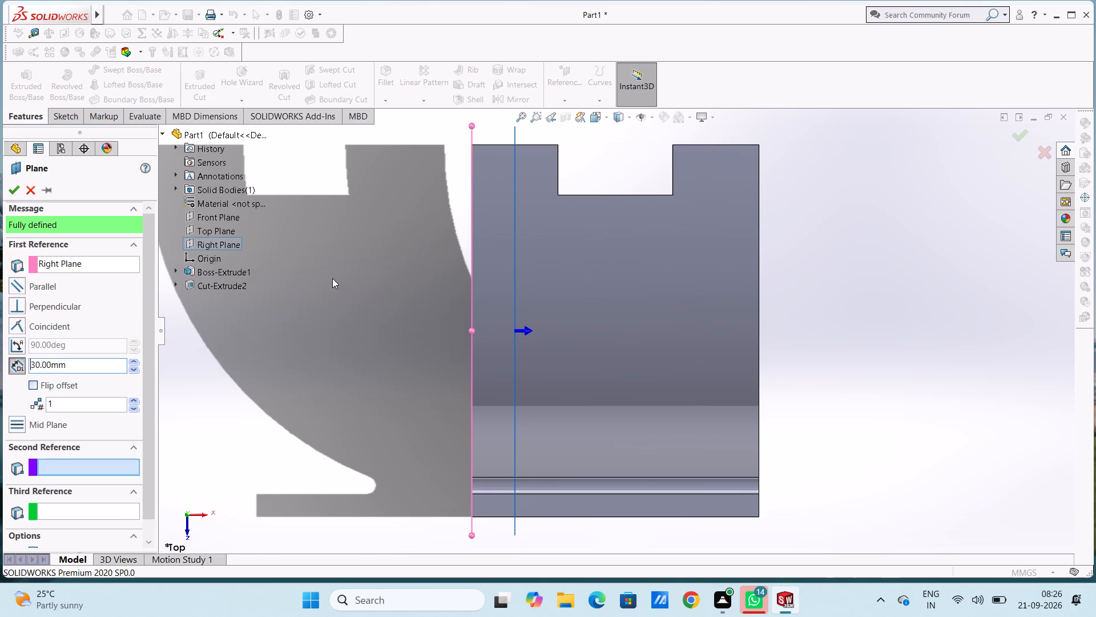
click(13, 191)
click(360, 312)
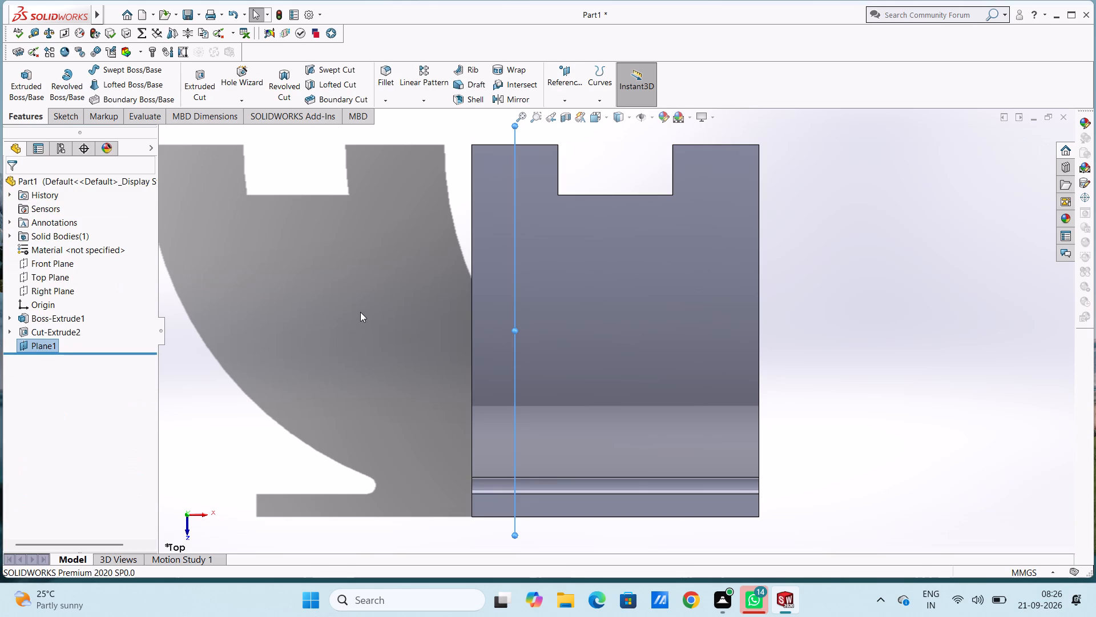
Start a sketch on the new offset plane, seen in the right view.
key(ctrl+1)
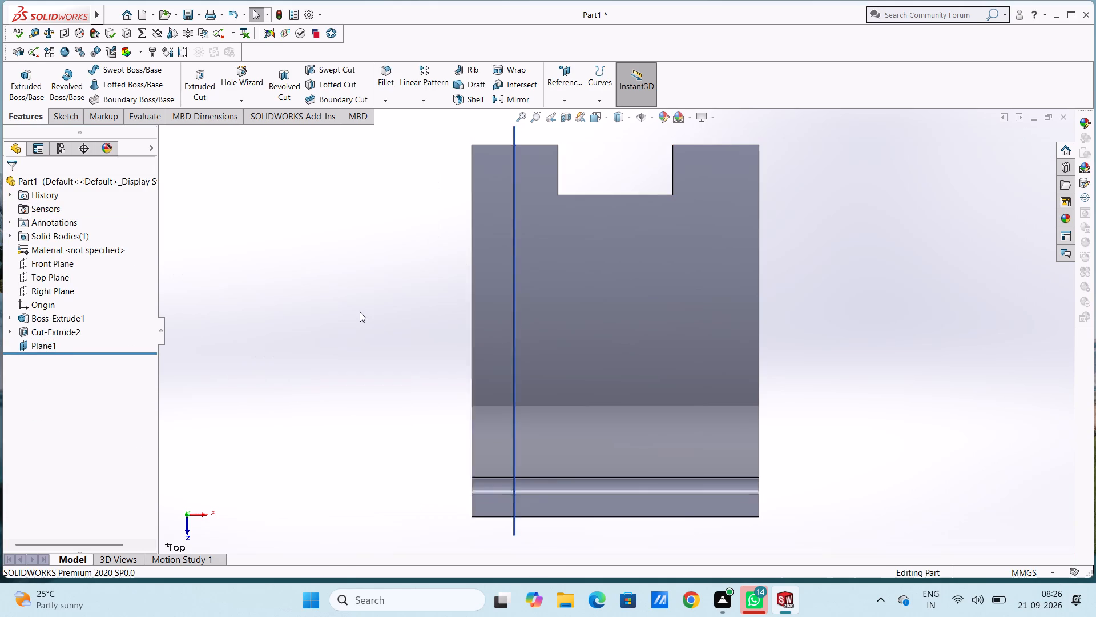
key(ctrl+2)
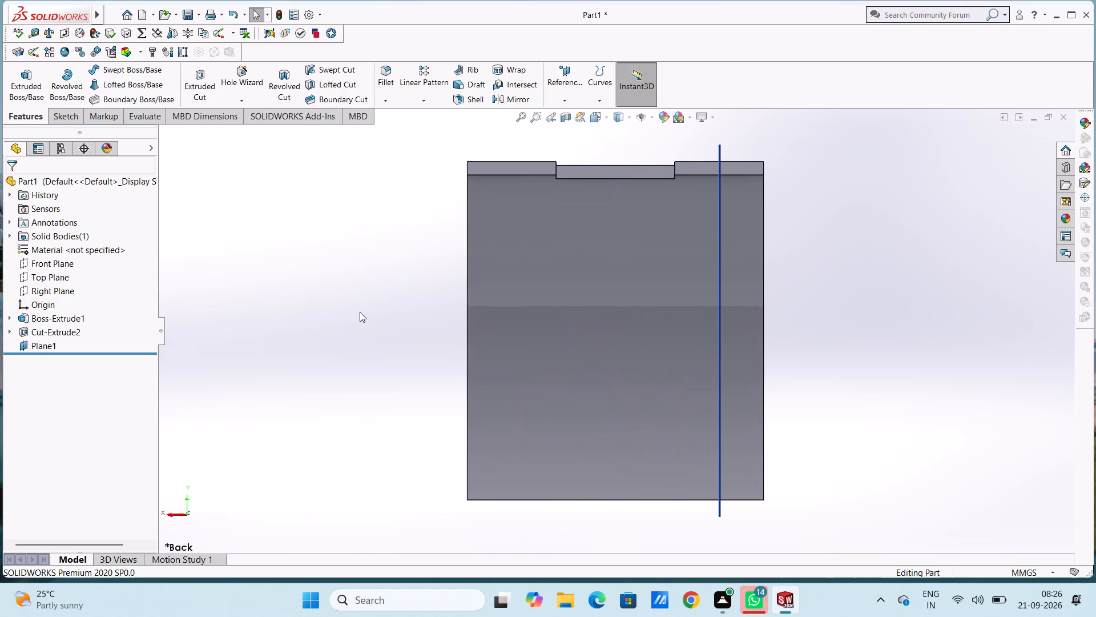
key(ctrl+3)
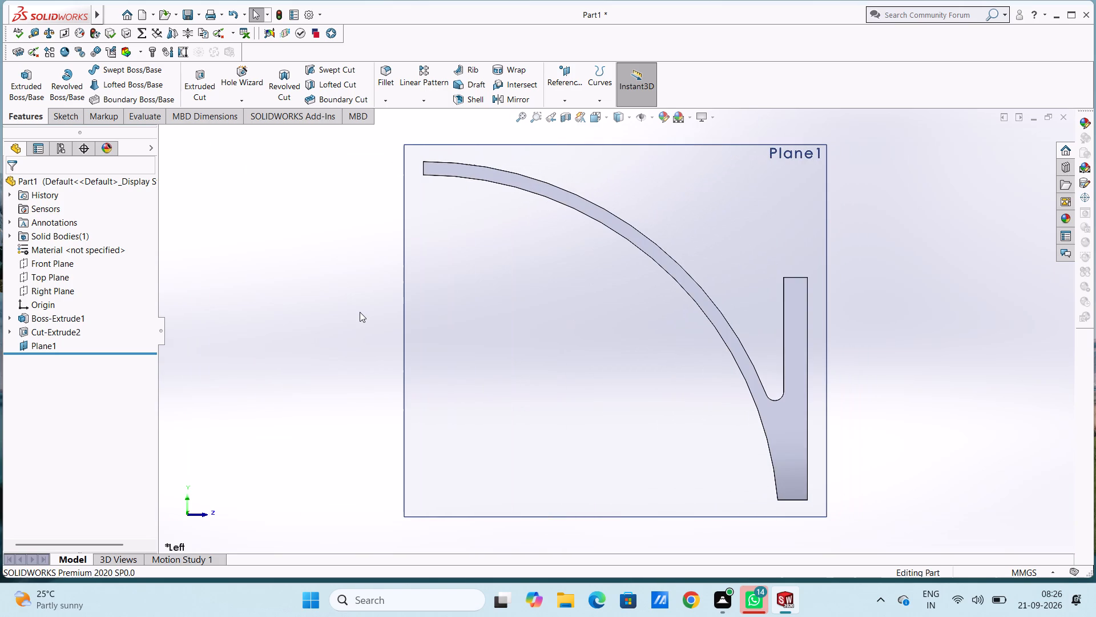
key(ctrl+4)
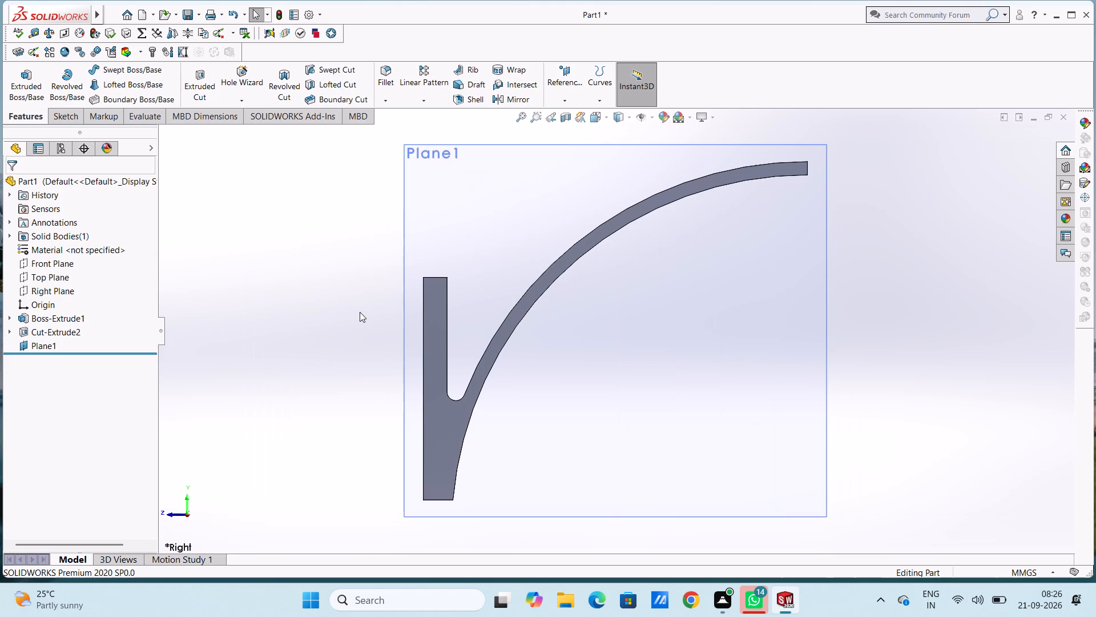
click(487, 224)
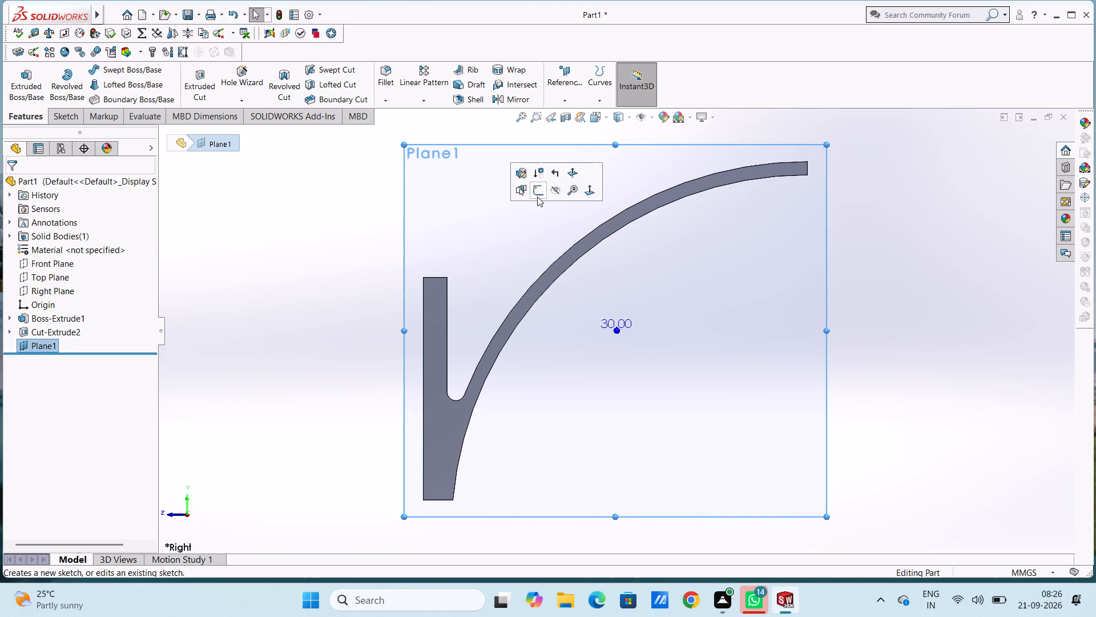
click(537, 197)
click(356, 262)
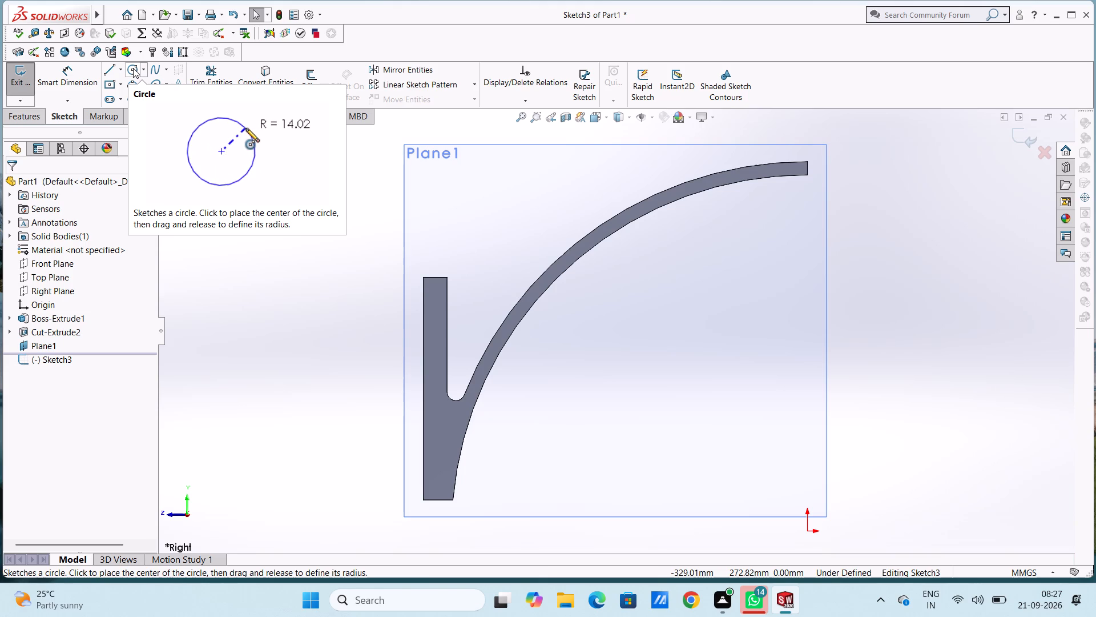
Sketch two concentric circles with radii of 25 mm and 15 mm, clear of the curved strip and above the flange.
click(133, 68)
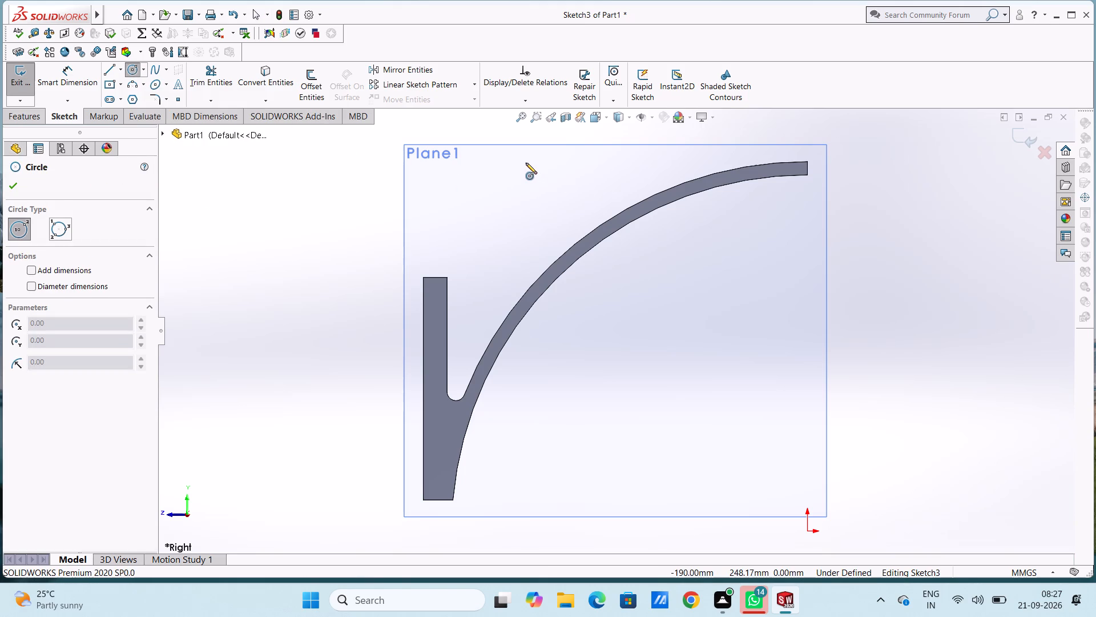
click(517, 163)
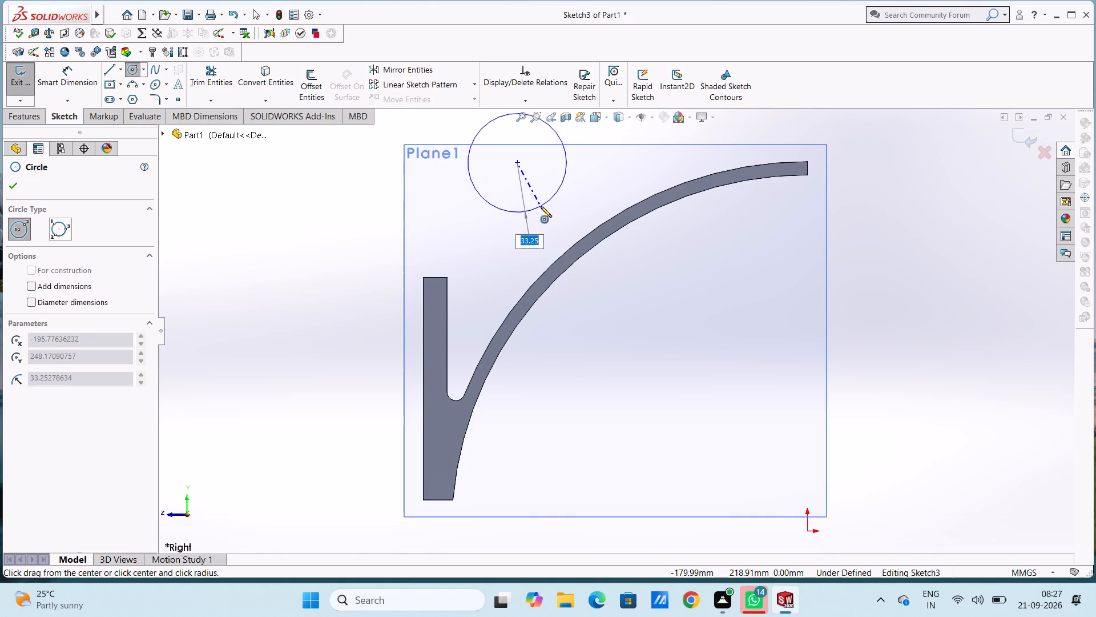
text(25)
key(Return)
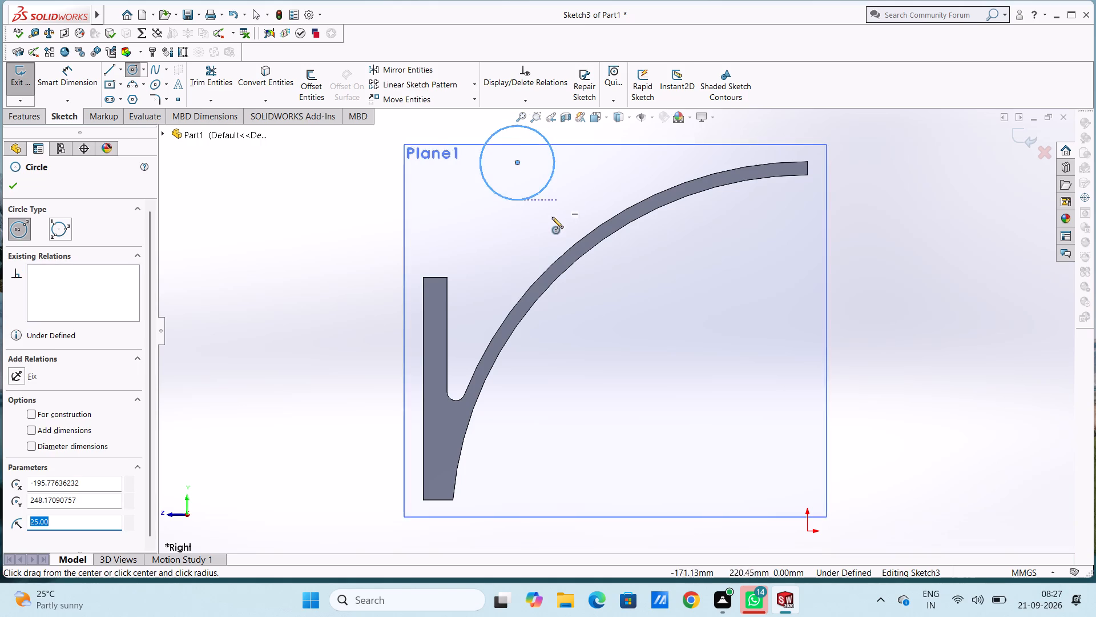
click(518, 159)
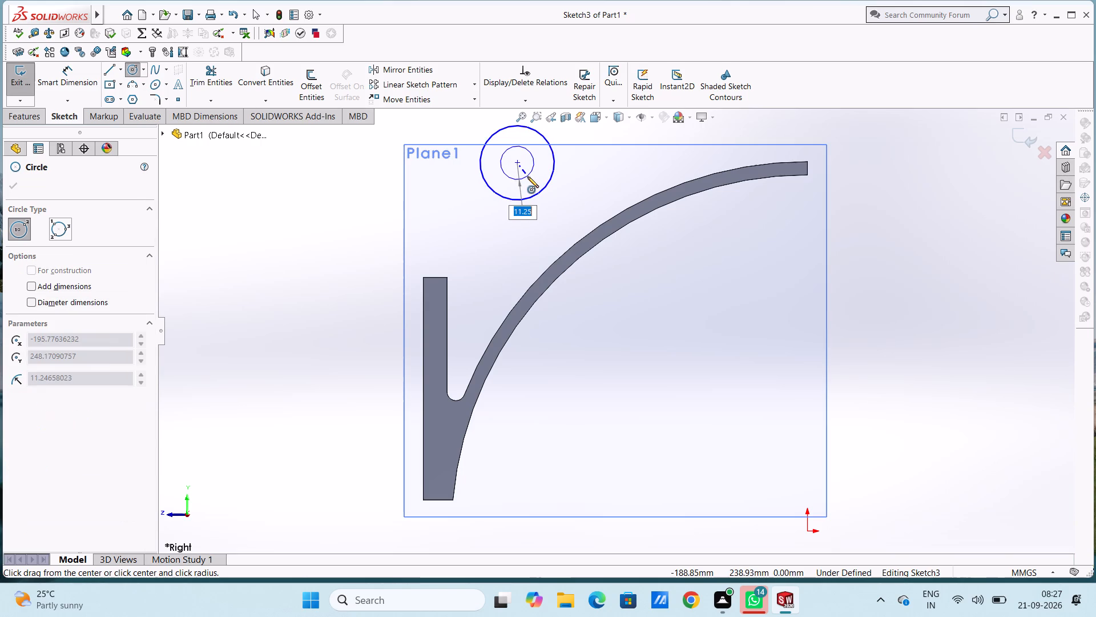
text(15)
key(Return)
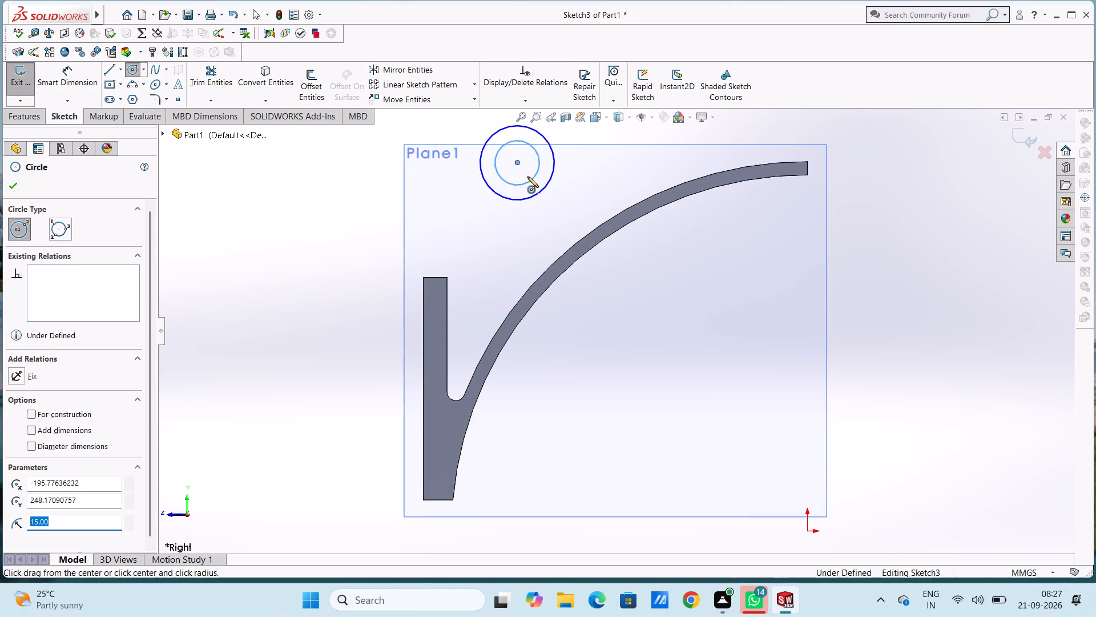
key(Escape)
key(Escape)
key(Escape)
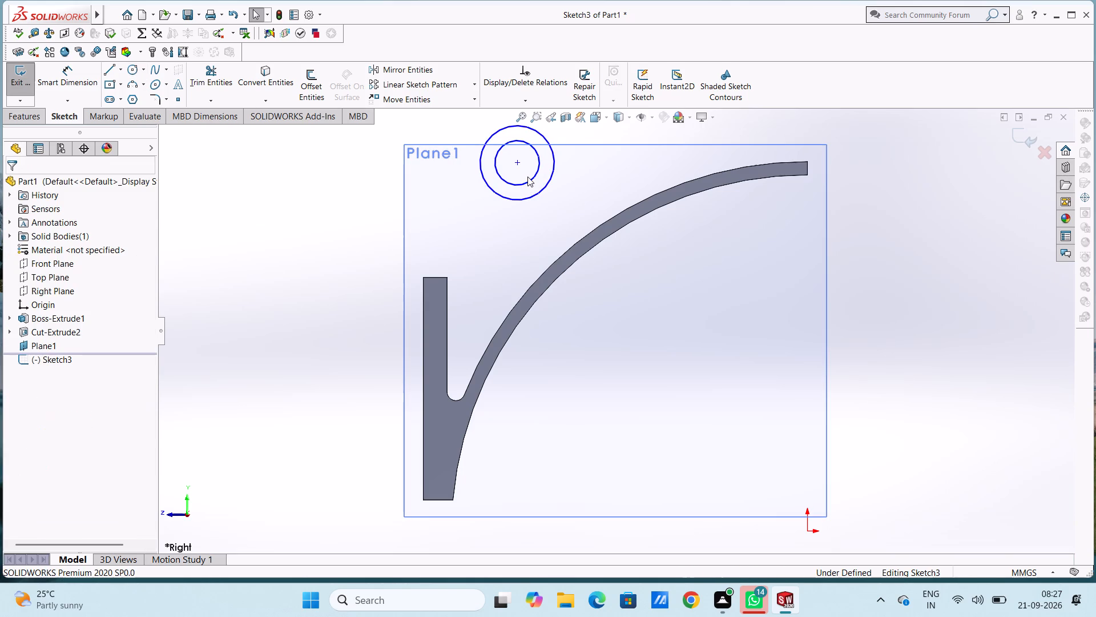
Dimension the outer circle's diameter, keeping its drawn size.
scroll(514, 235, up, 3)
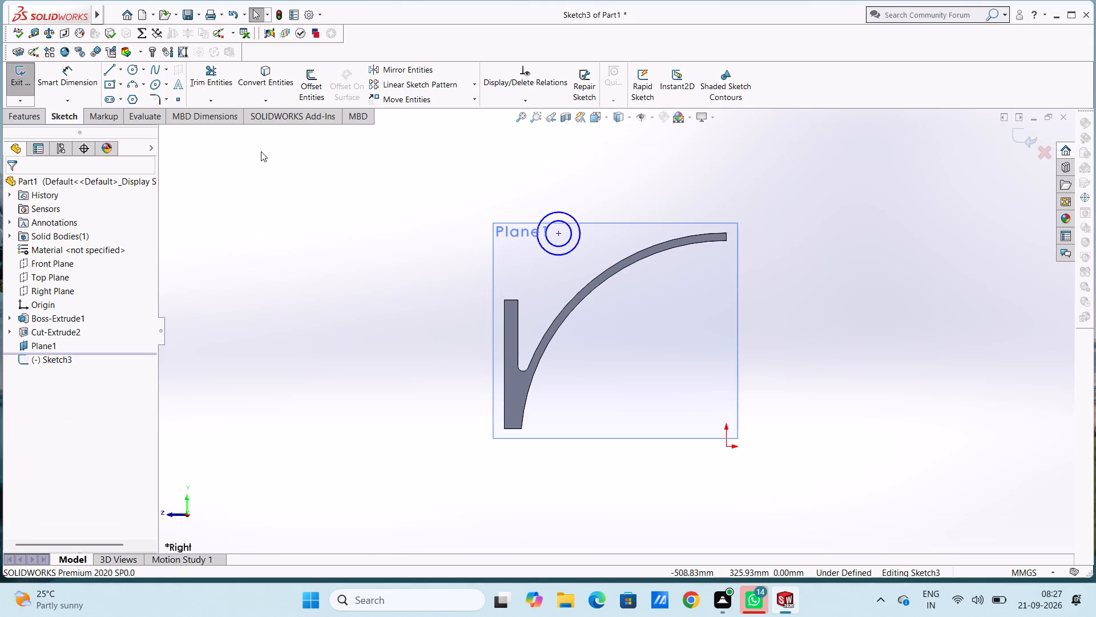
click(76, 76)
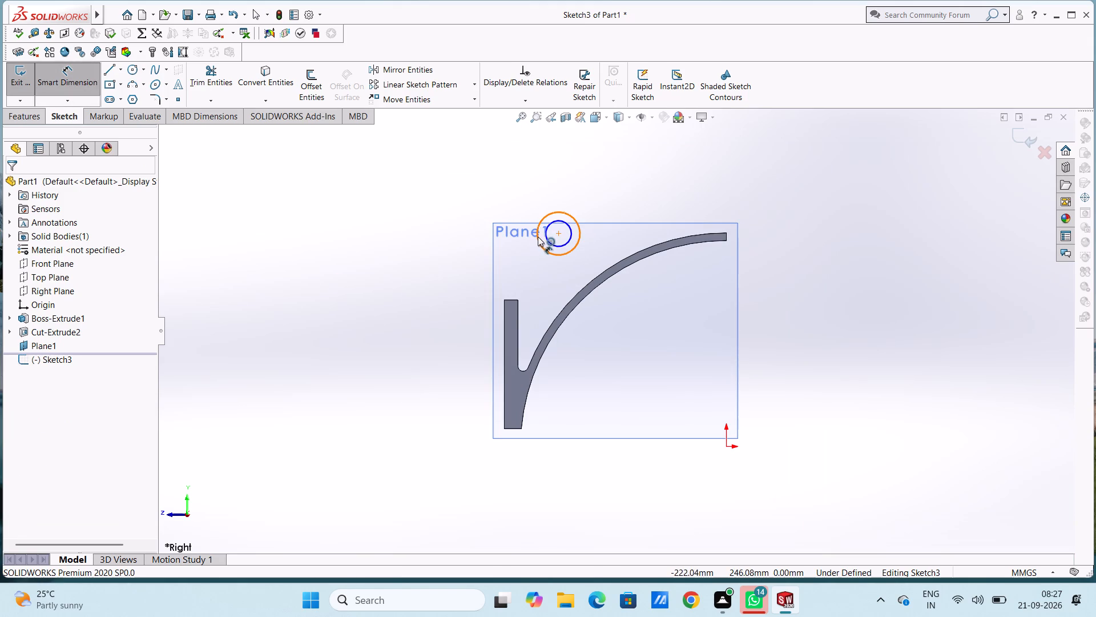
click(538, 237)
click(358, 262)
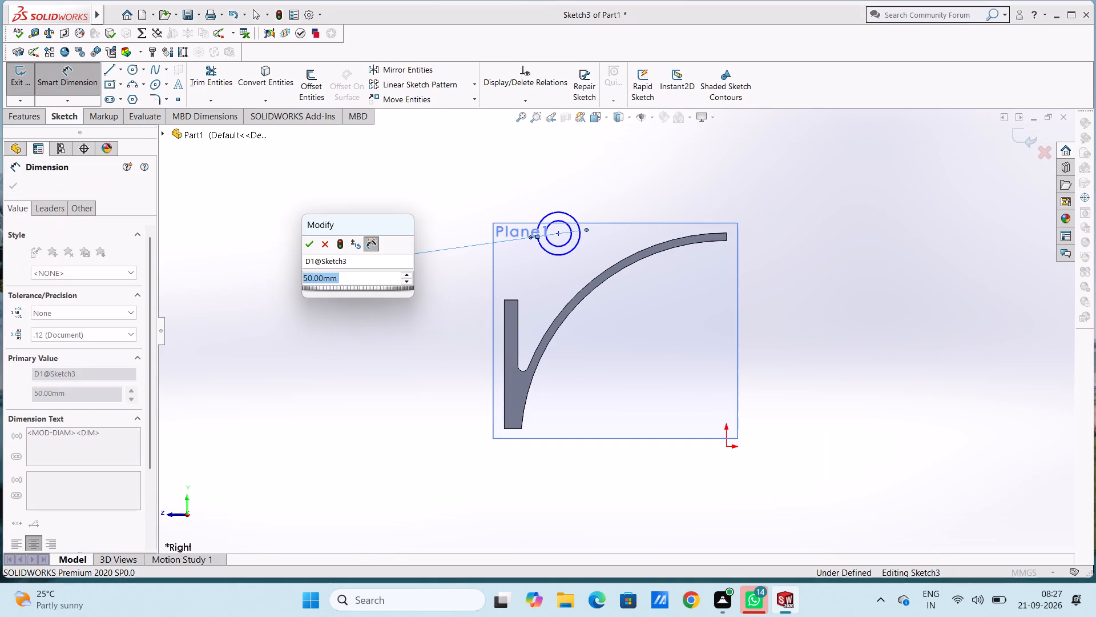
click(307, 249)
click(297, 224)
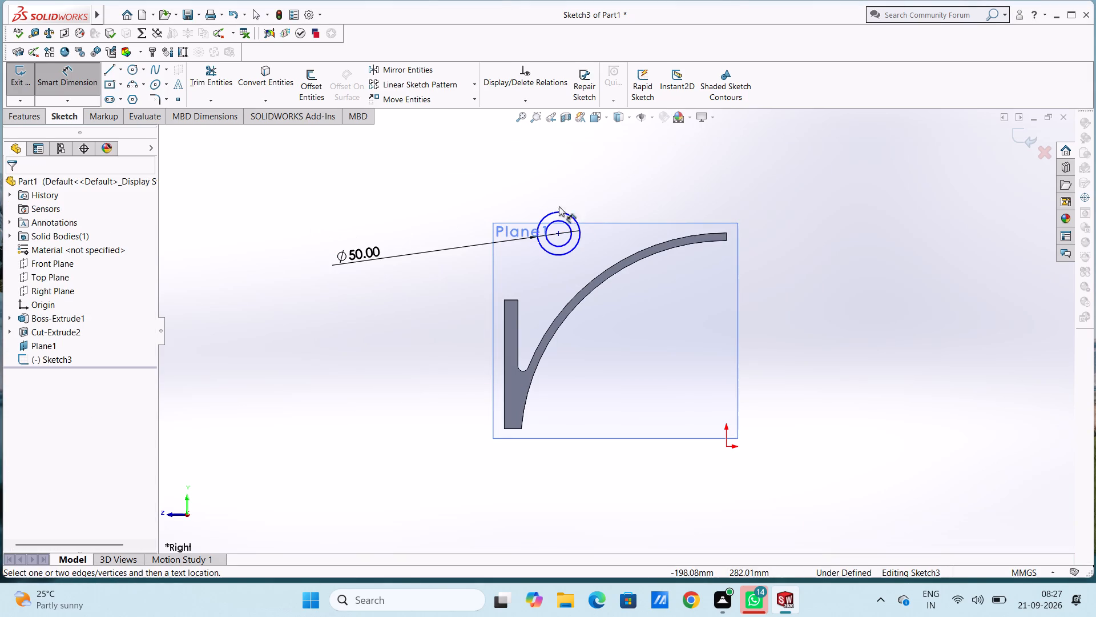
Dimension the inner circle's diameter, keeping its drawn size.
click(562, 221)
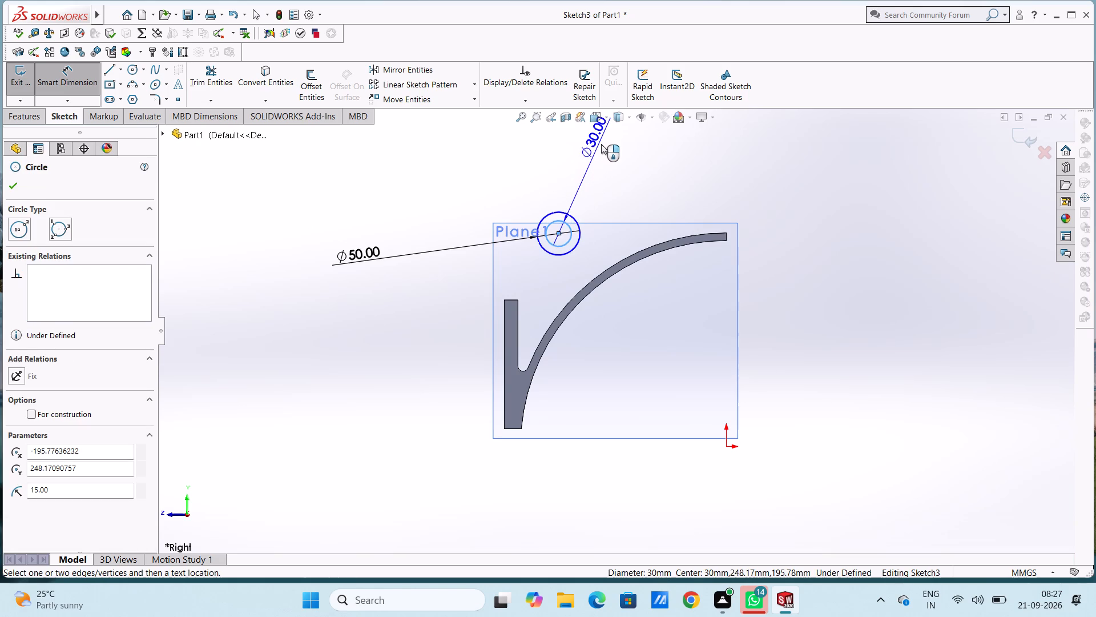
click(601, 144)
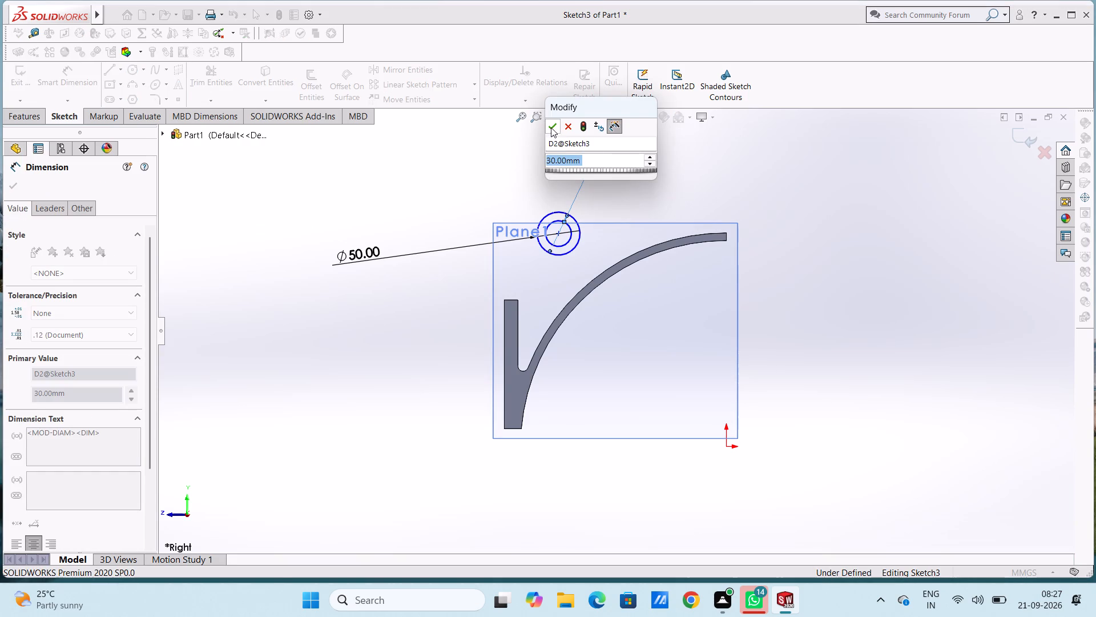
click(551, 127)
click(499, 161)
Dimension the horizontal distance from the flange's inner vertical edge to the circles' common centre as 30 mm.
scroll(587, 203, down, 2)
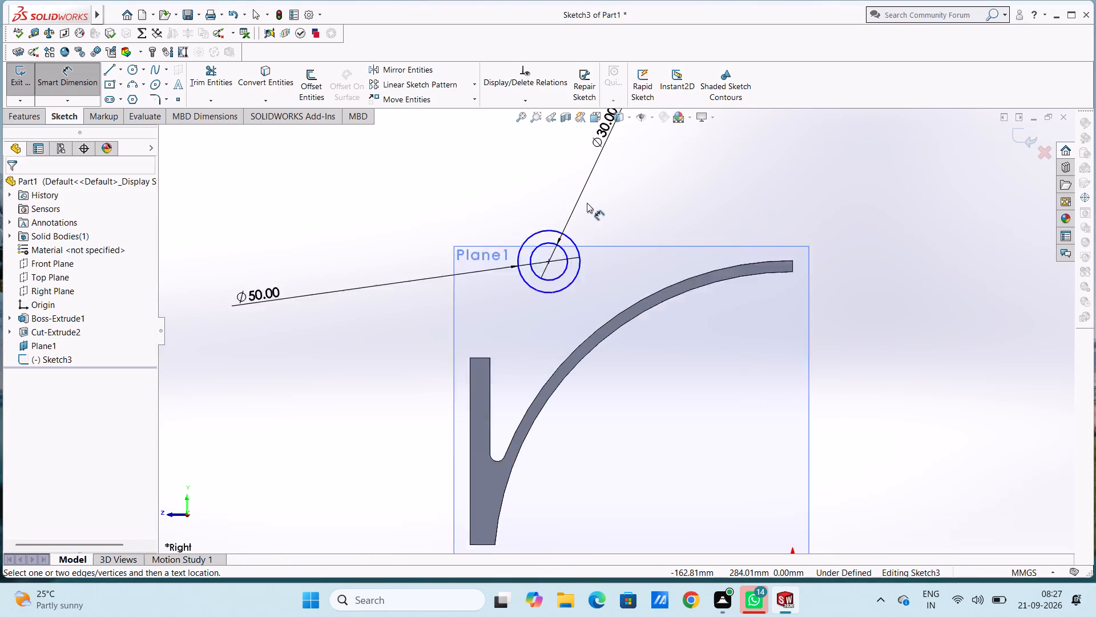
scroll(587, 203, down, 1)
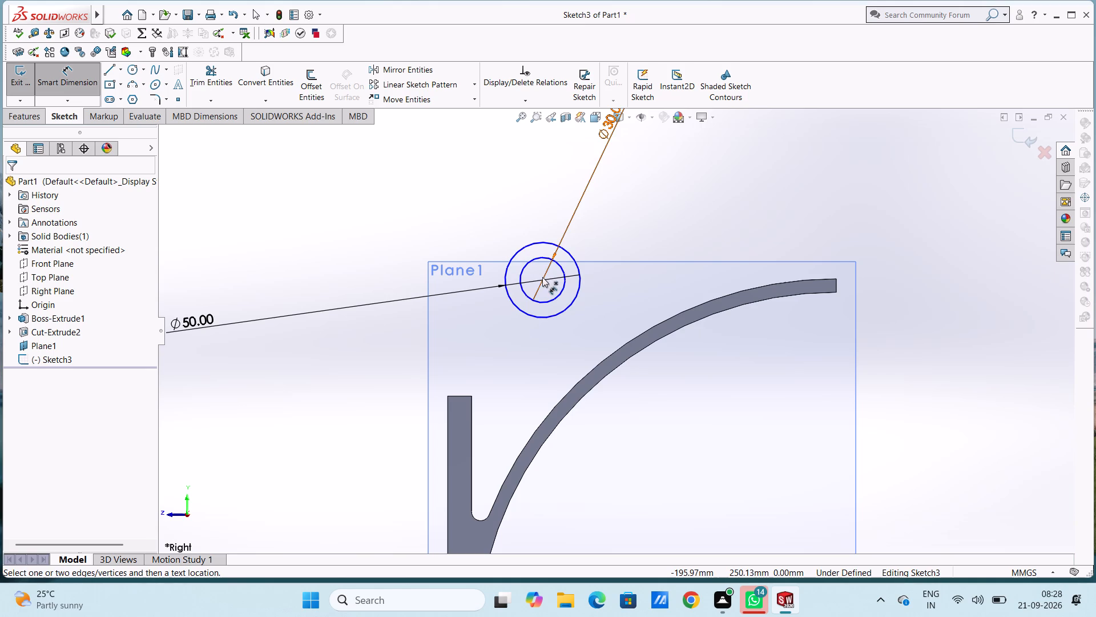
click(542, 277)
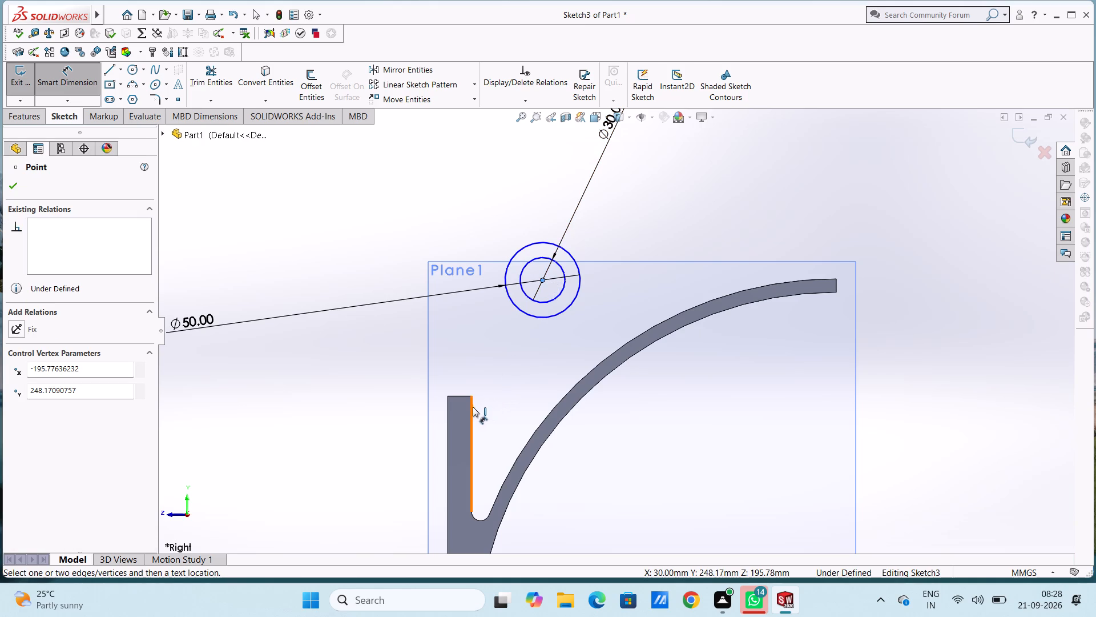
click(473, 407)
click(479, 170)
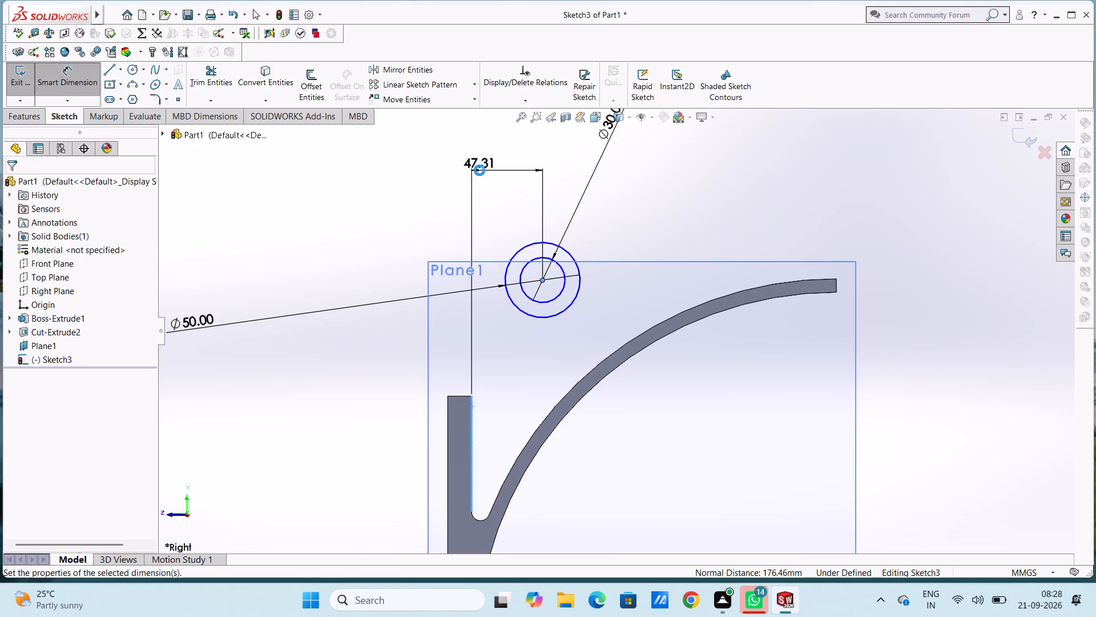
text(30)
key(Return)
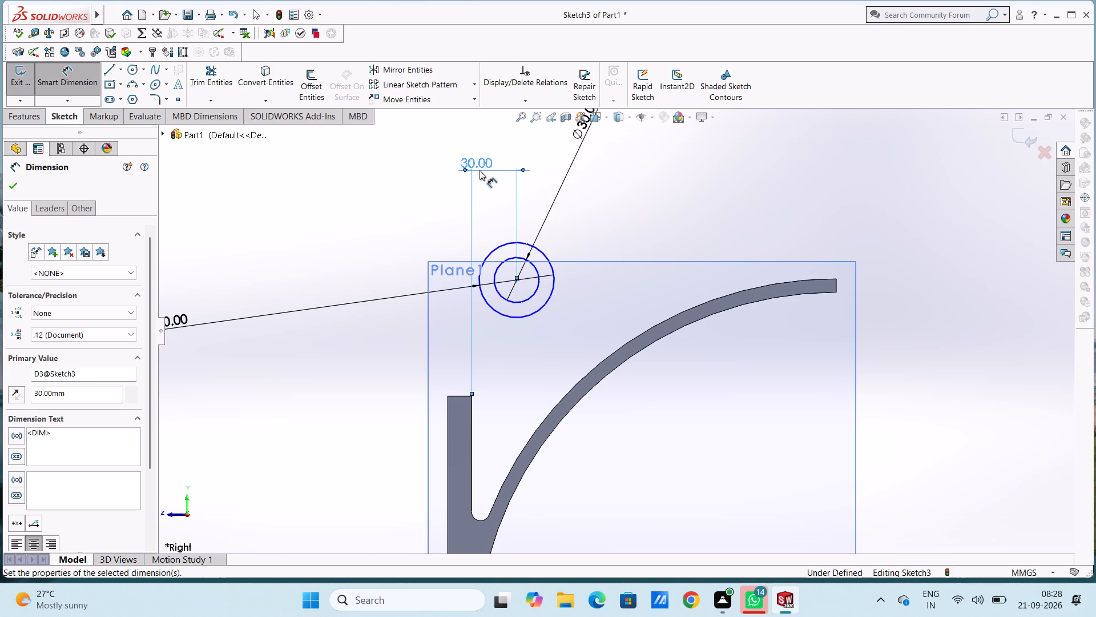
Set the horizontal distance between the flange's inner edge and the circles' centre to 55 mm.
scroll(492, 401, down, 1)
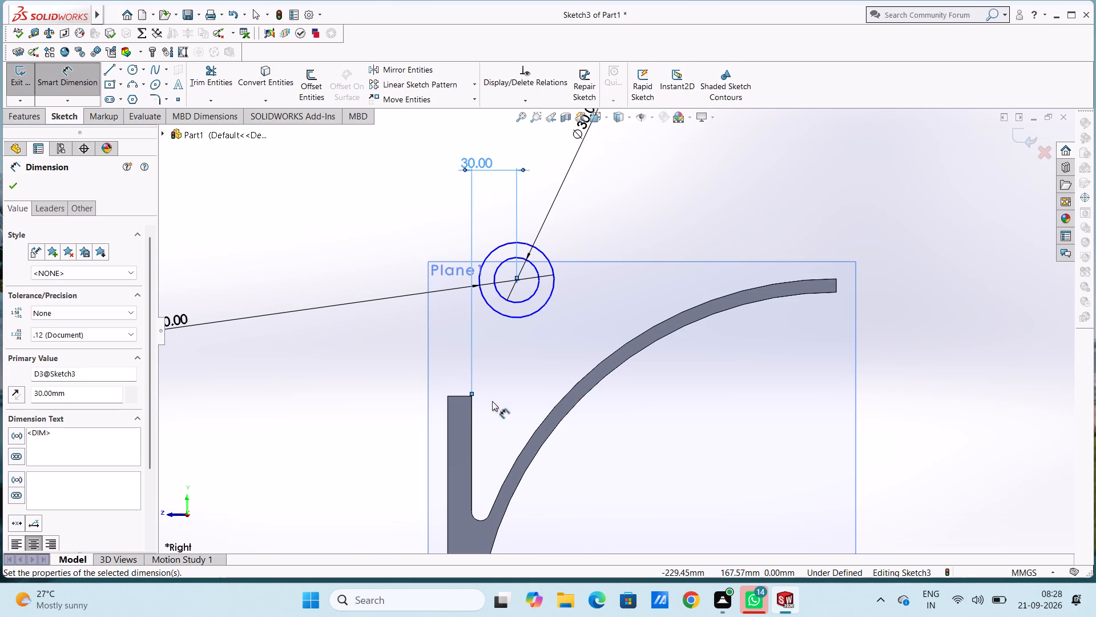
scroll(492, 401, down, 3)
scroll(489, 392, up, 2)
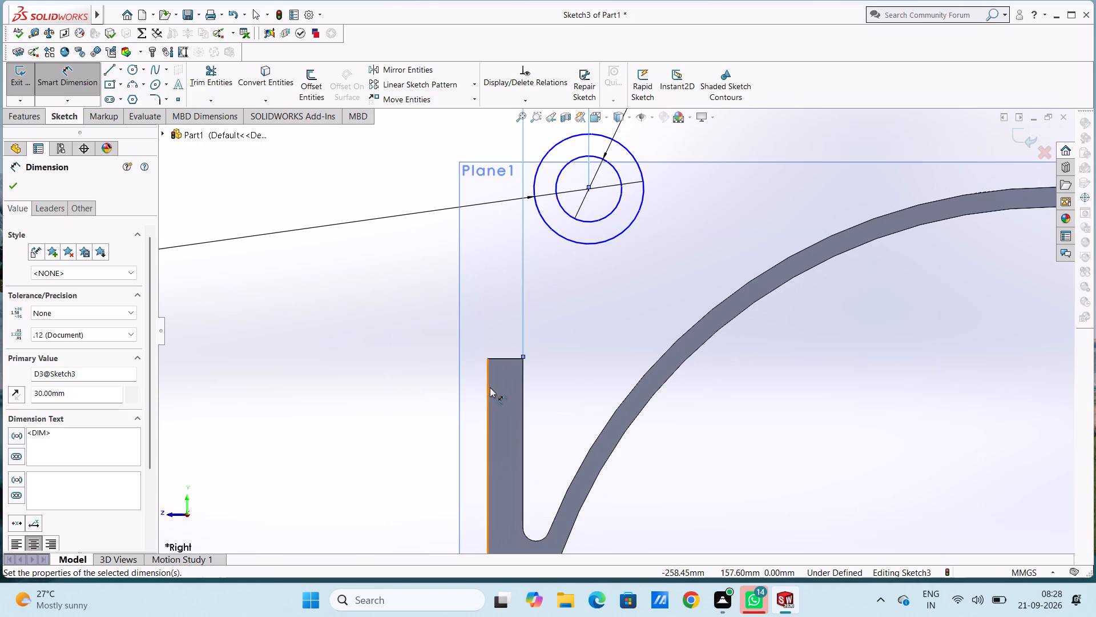
scroll(562, 186, up, 3)
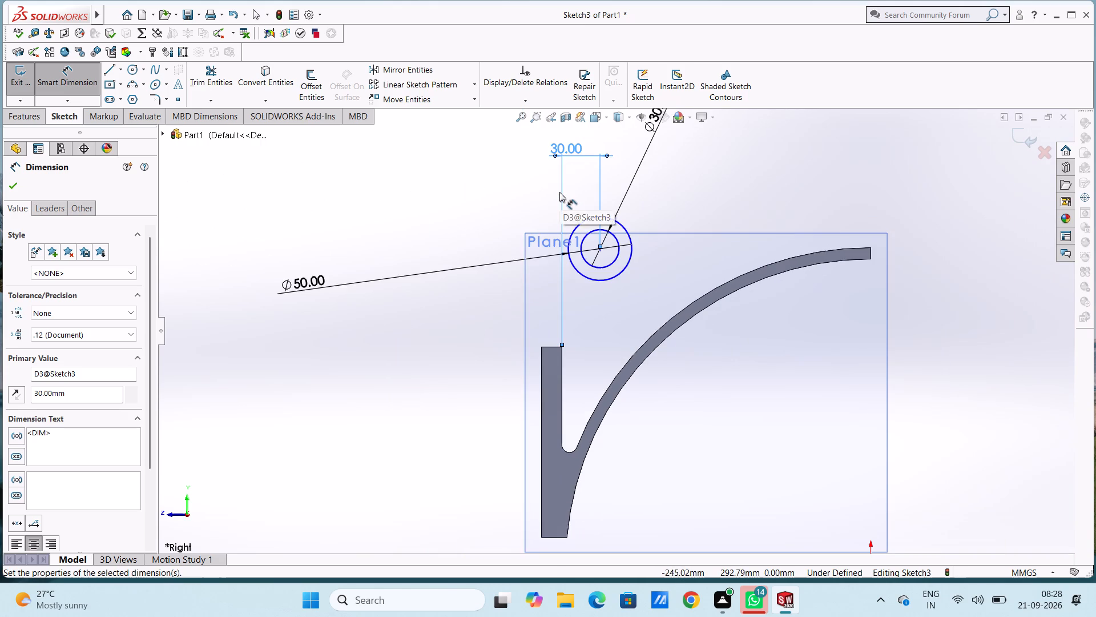
scroll(559, 192, up, 1)
click(512, 189)
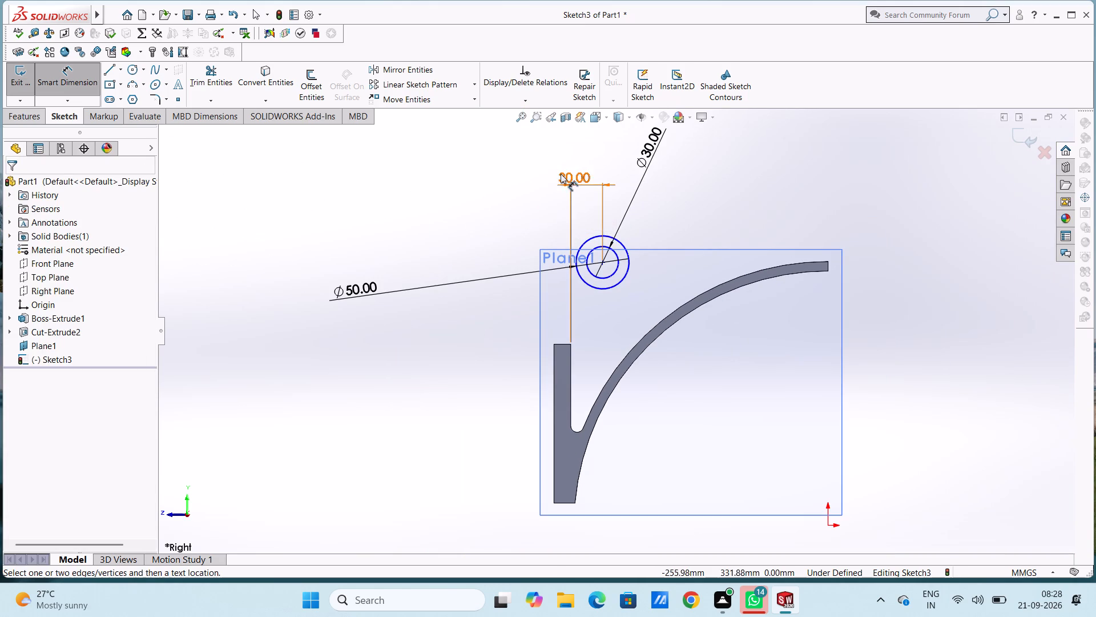
double_click(582, 178)
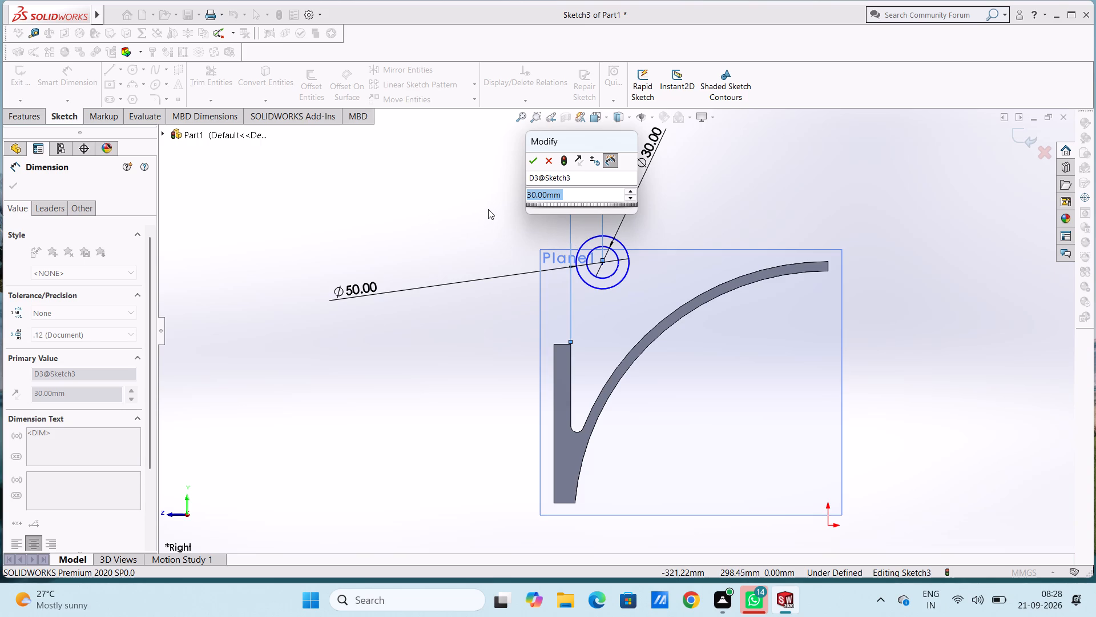
text(55)
key(Return)
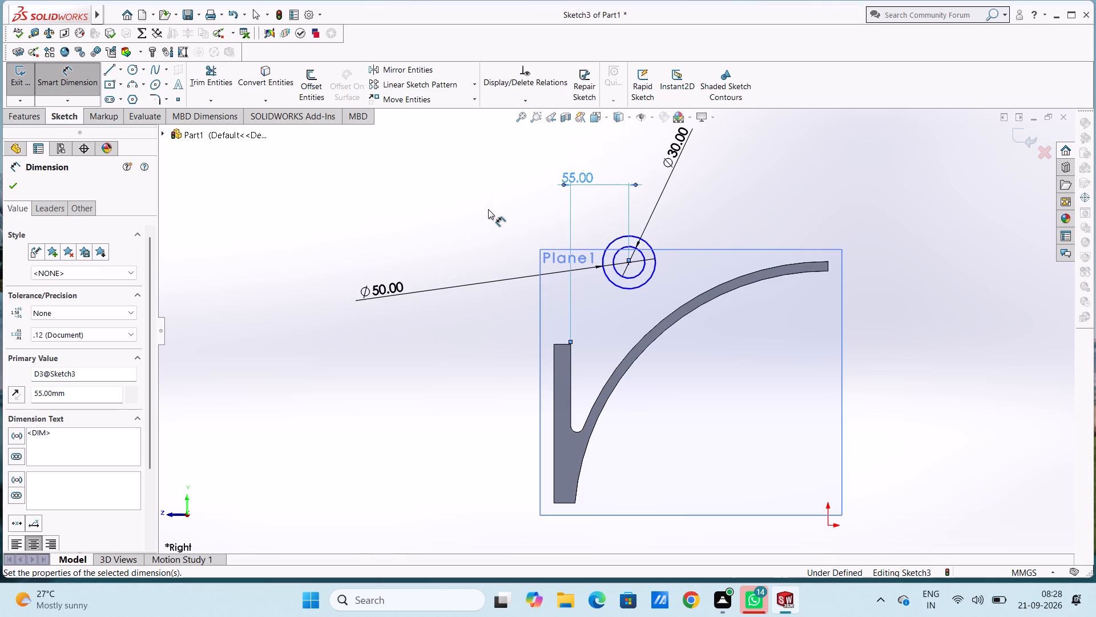
click(447, 195)
scroll(602, 336, down, 3)
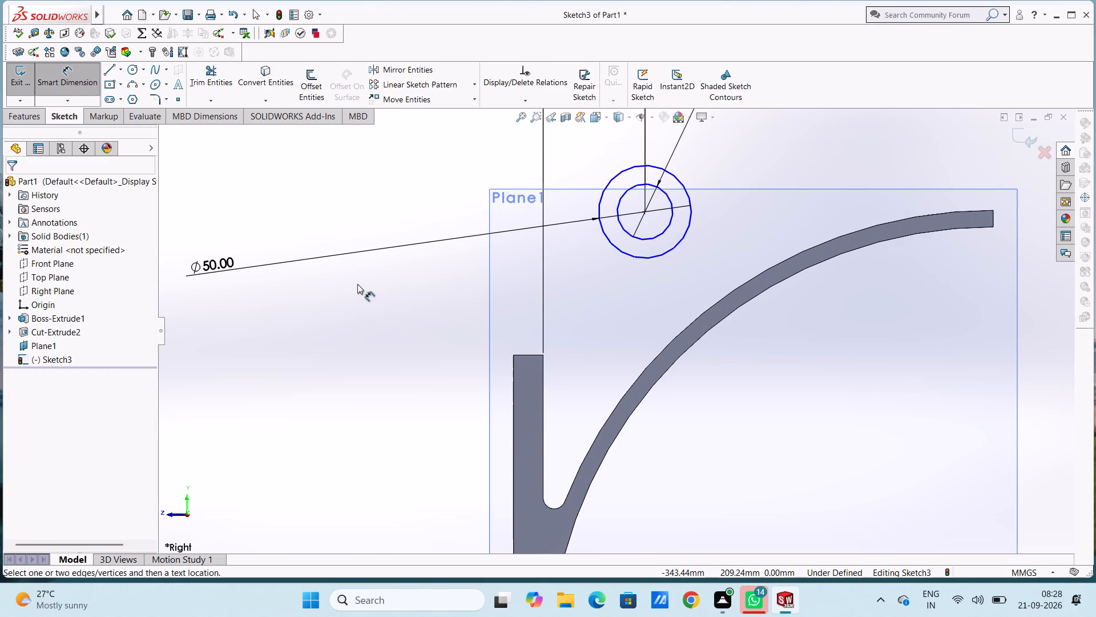
key(Escape)
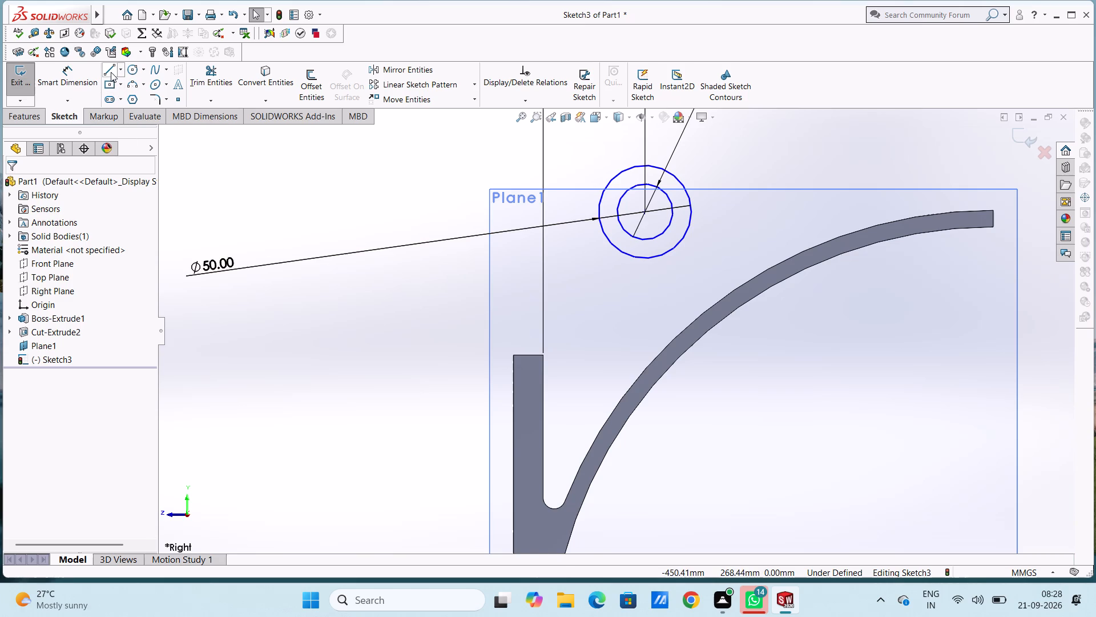
Sketch a vertical line about 86 mm long downward from the outer circle's flange-side quadrant point.
click(110, 71)
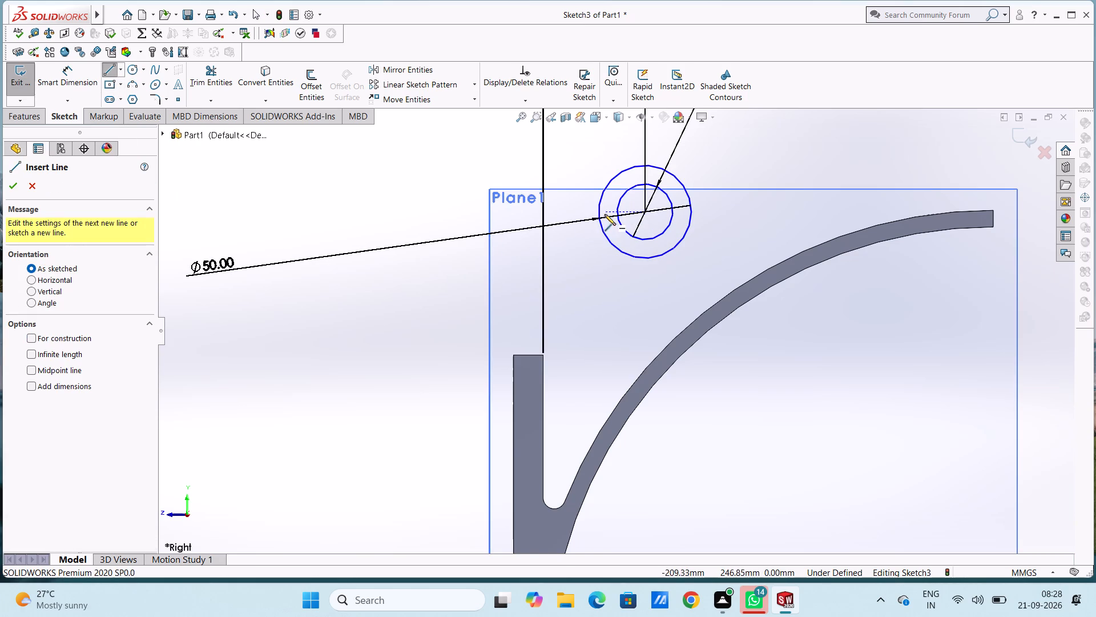
click(598, 211)
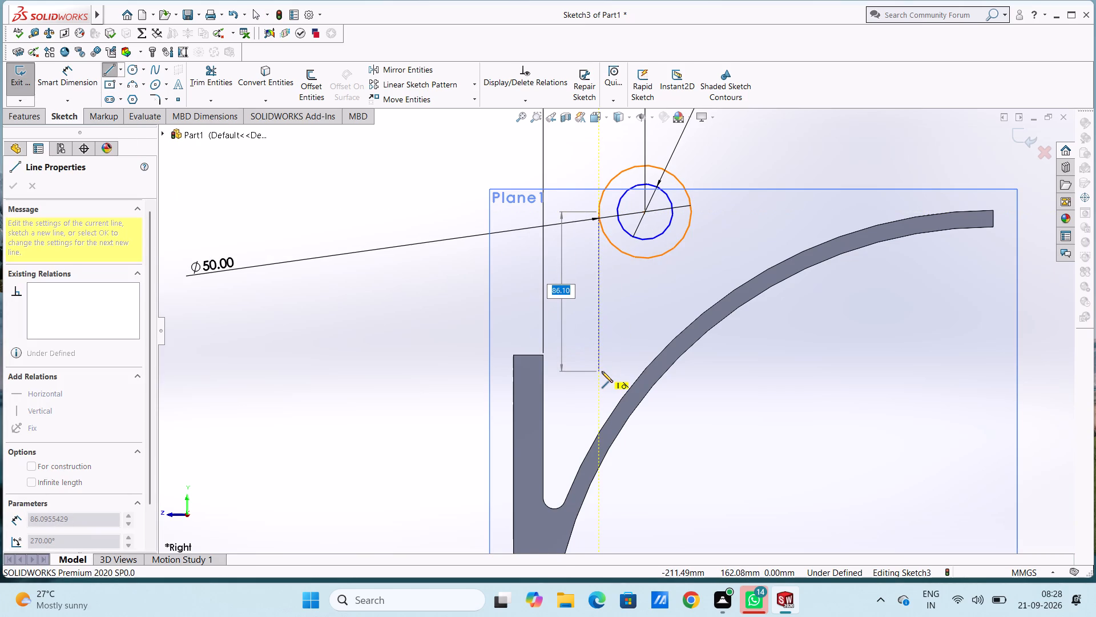
click(602, 371)
key(Escape)
key(Escape)
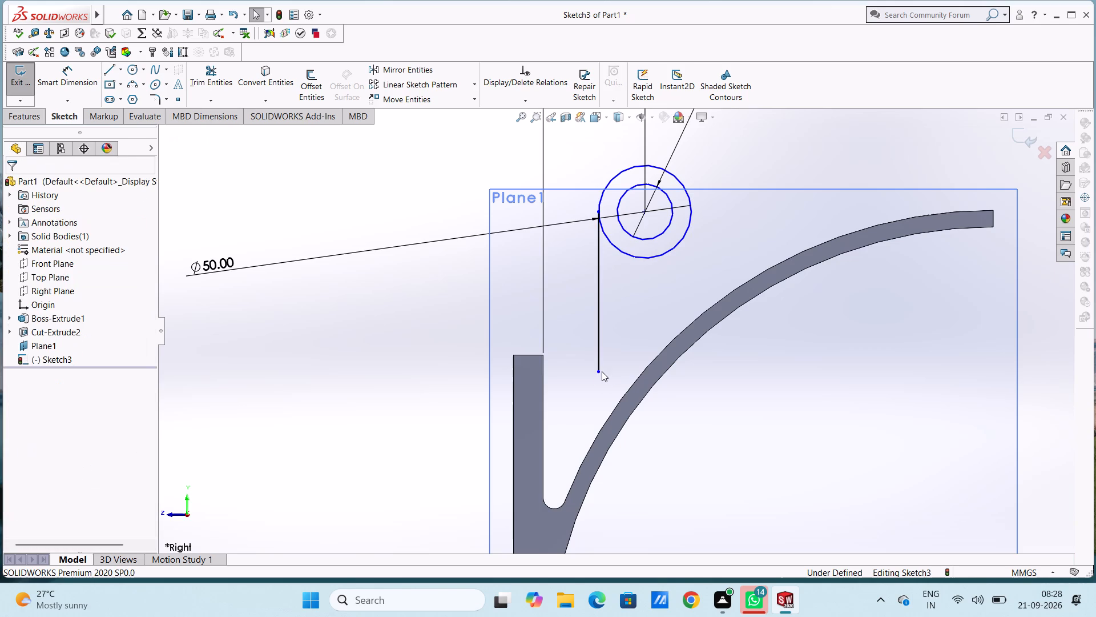
Sketch a downward-bulging three-point arc of 15 mm radius from the flange's top inner corner to the vertical line, level with that corner.
click(133, 90)
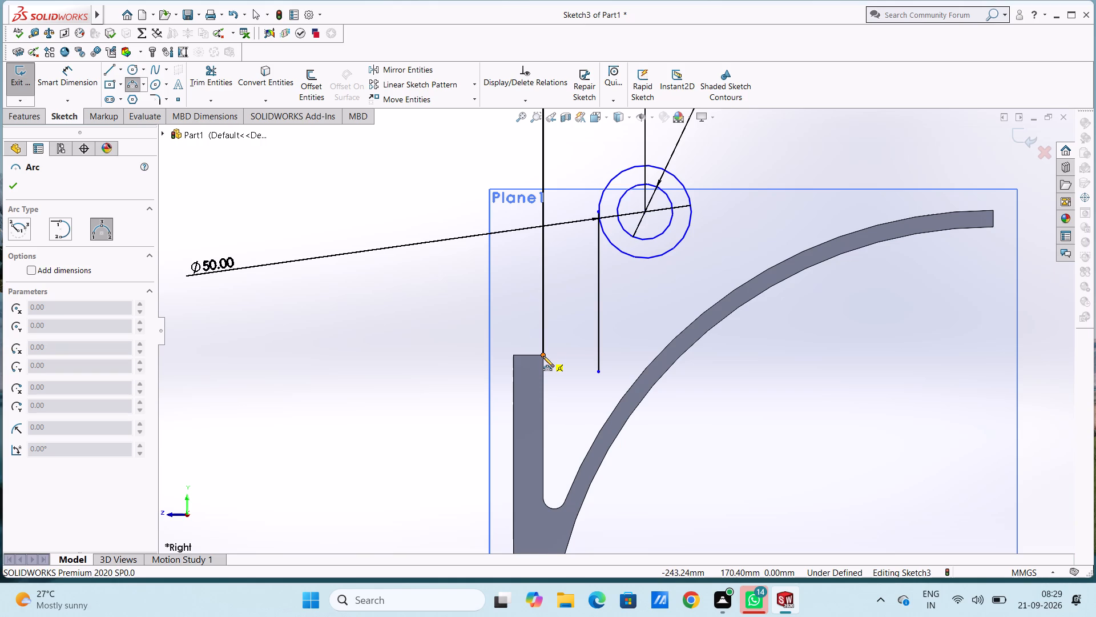
click(543, 356)
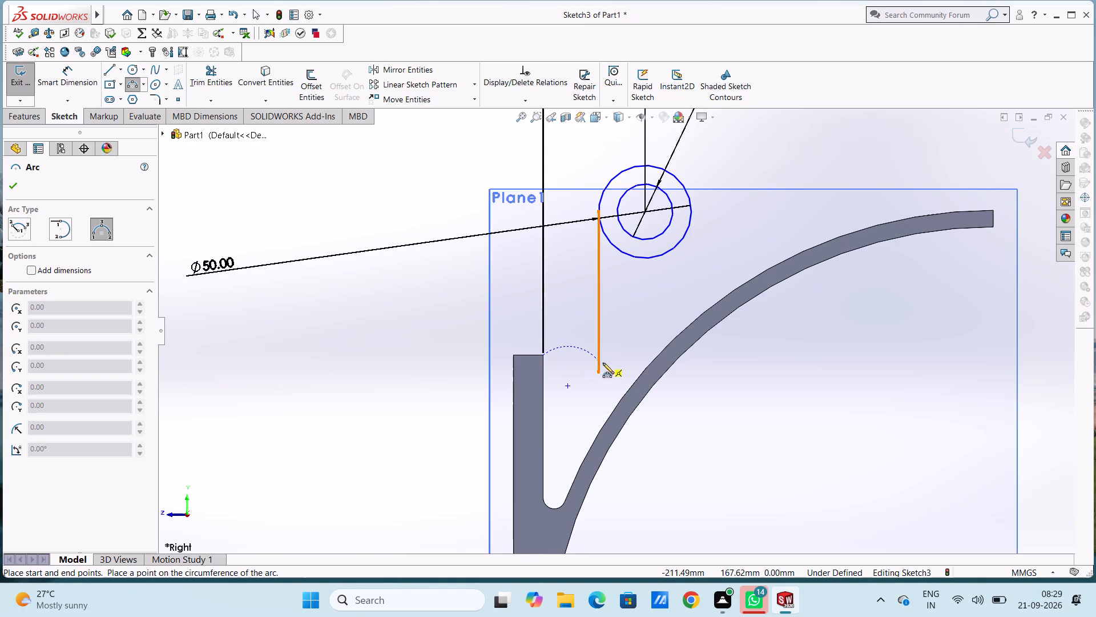
click(598, 354)
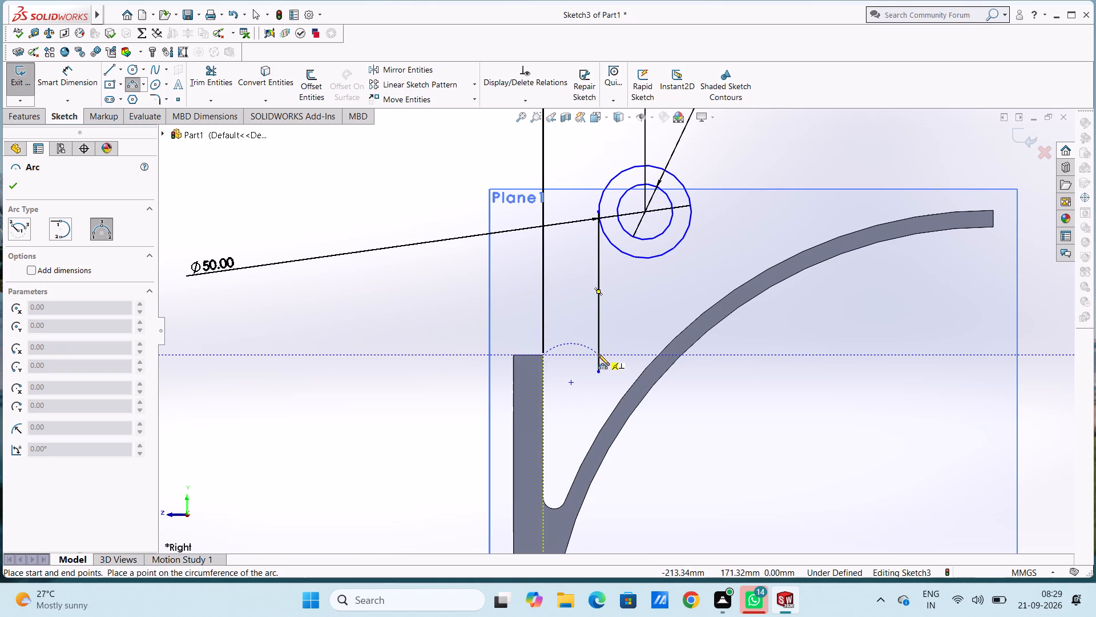
click(591, 371)
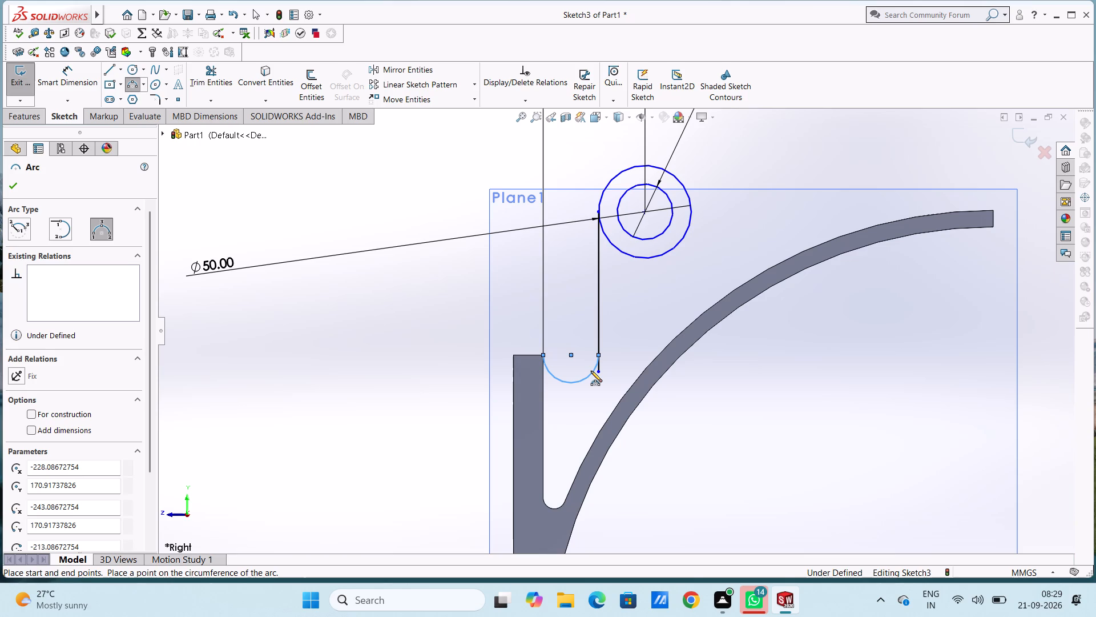
key(Escape)
key(Escape)
key(Escape)
Dimension the arc's radius, keeping its drawn size.
scroll(591, 371, up, 4)
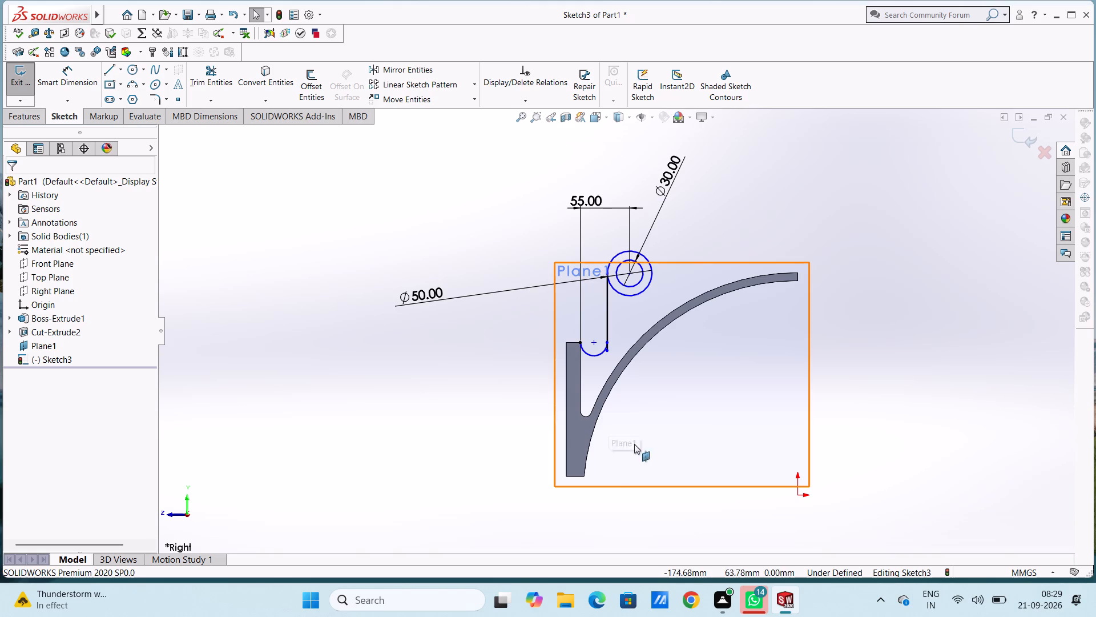
scroll(633, 366, down, 5)
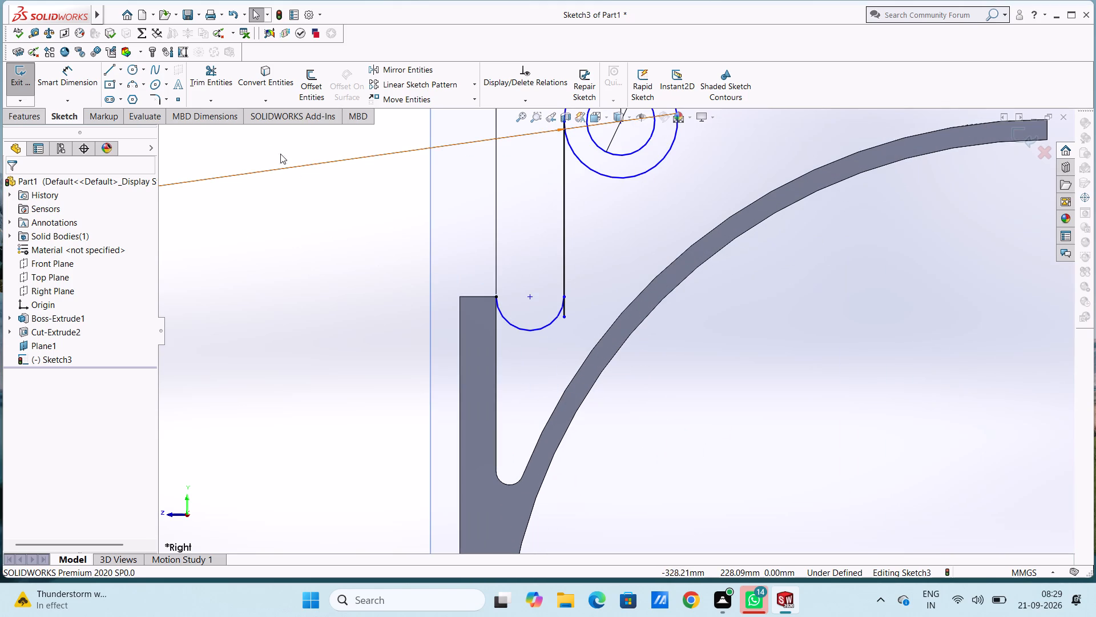
click(86, 81)
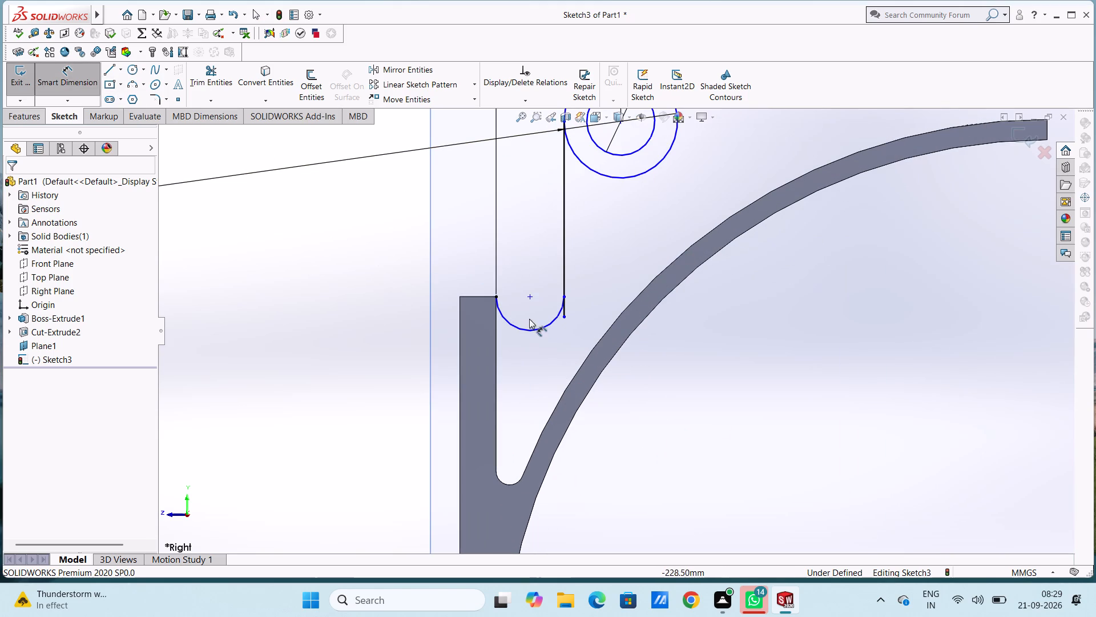
click(533, 333)
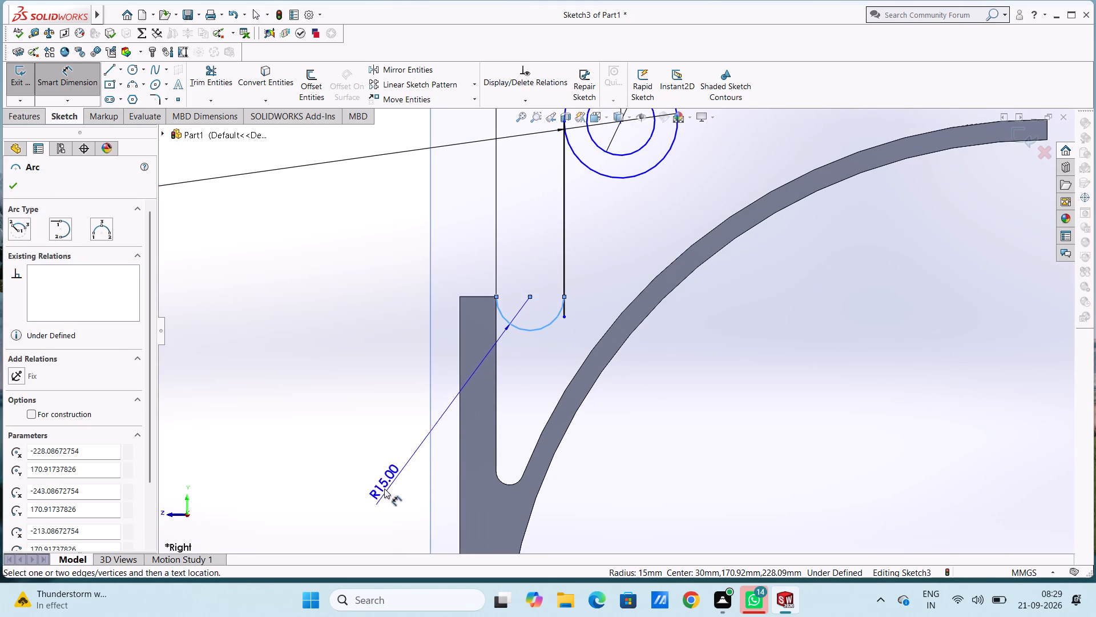
click(384, 489)
click(331, 470)
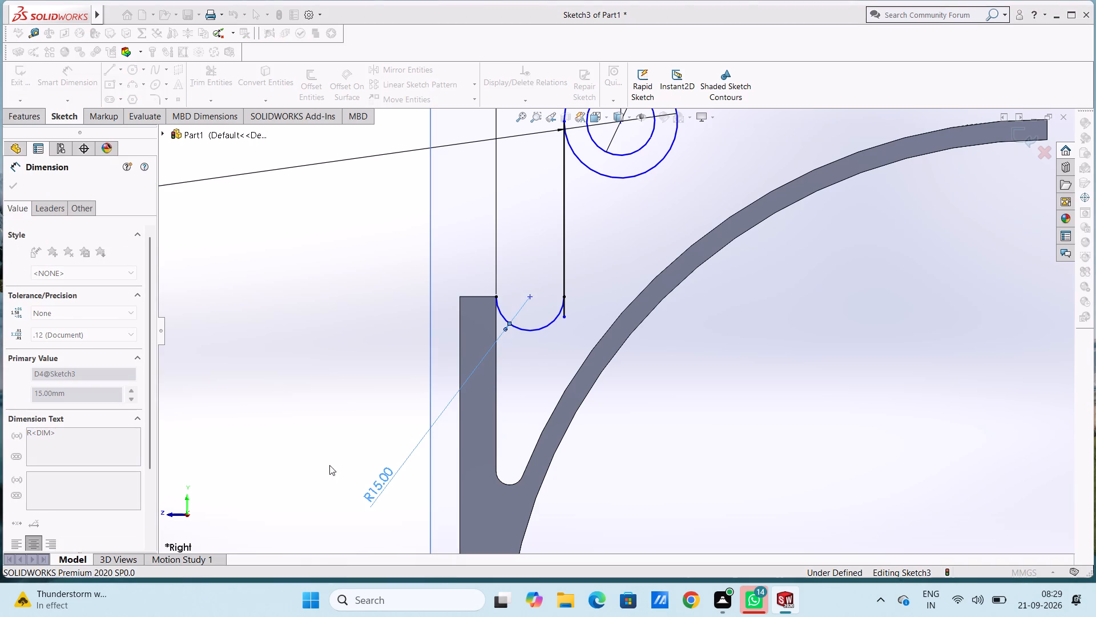
click(319, 397)
scroll(319, 396, up, 3)
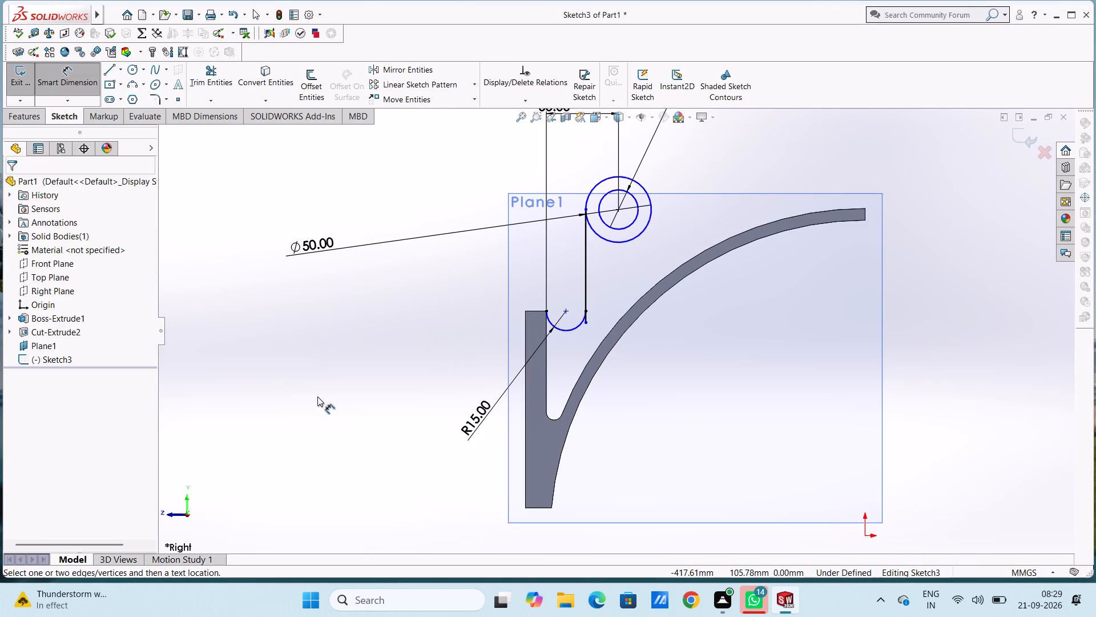
key(Escape)
key(Escape)
key(Escape)
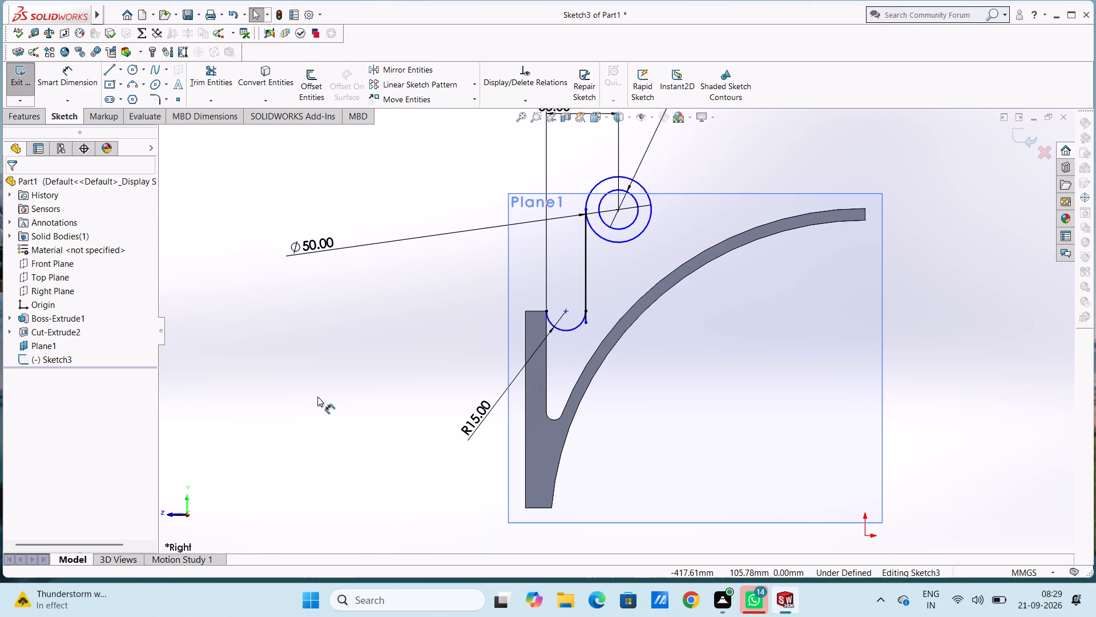
Trim the short piece of the vertical line that extends below the arc's endpoint.
click(209, 78)
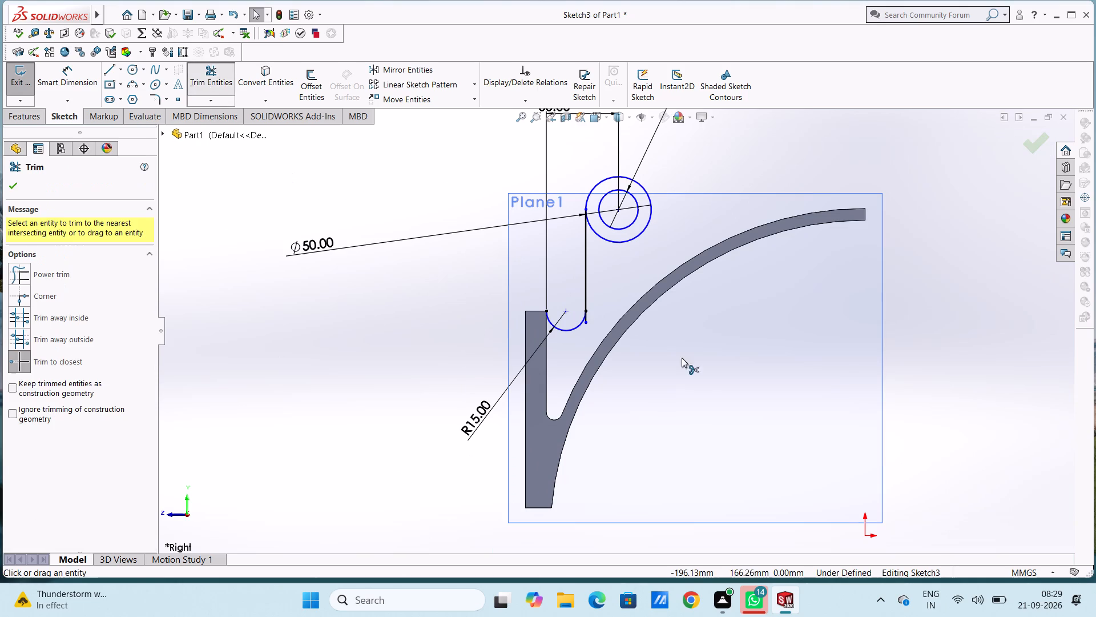
scroll(598, 296, down, 7)
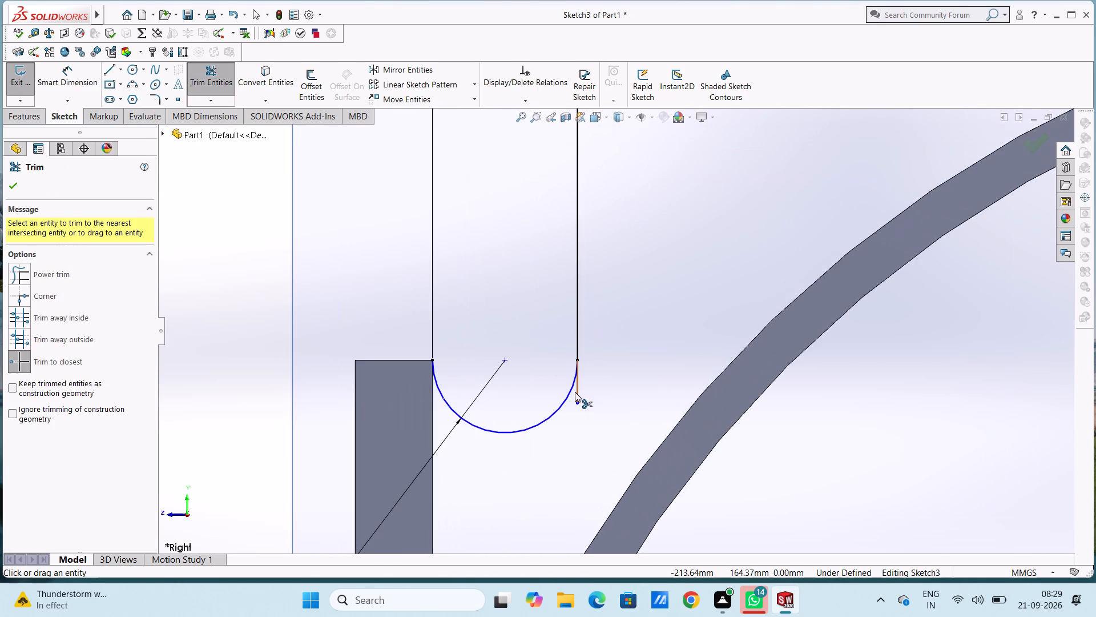
click(577, 392)
key(Escape)
key(Escape)
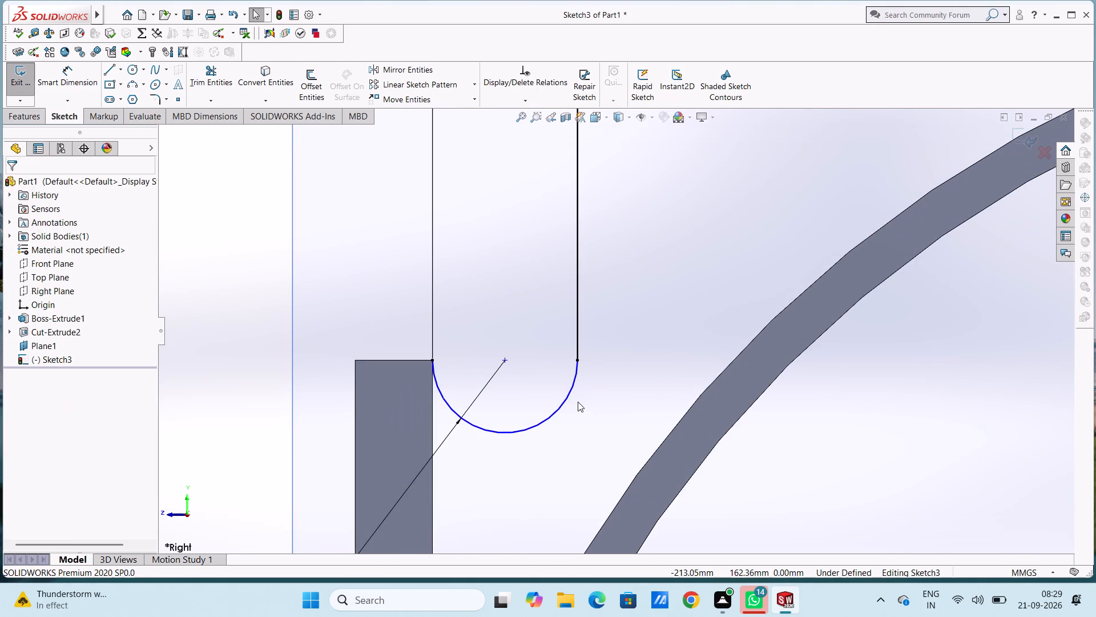
Sketch a vertical line about 77 mm long down the flange's inner edge, from its top corner to the start of the rounded junction.
click(102, 71)
scroll(487, 400, up, 4)
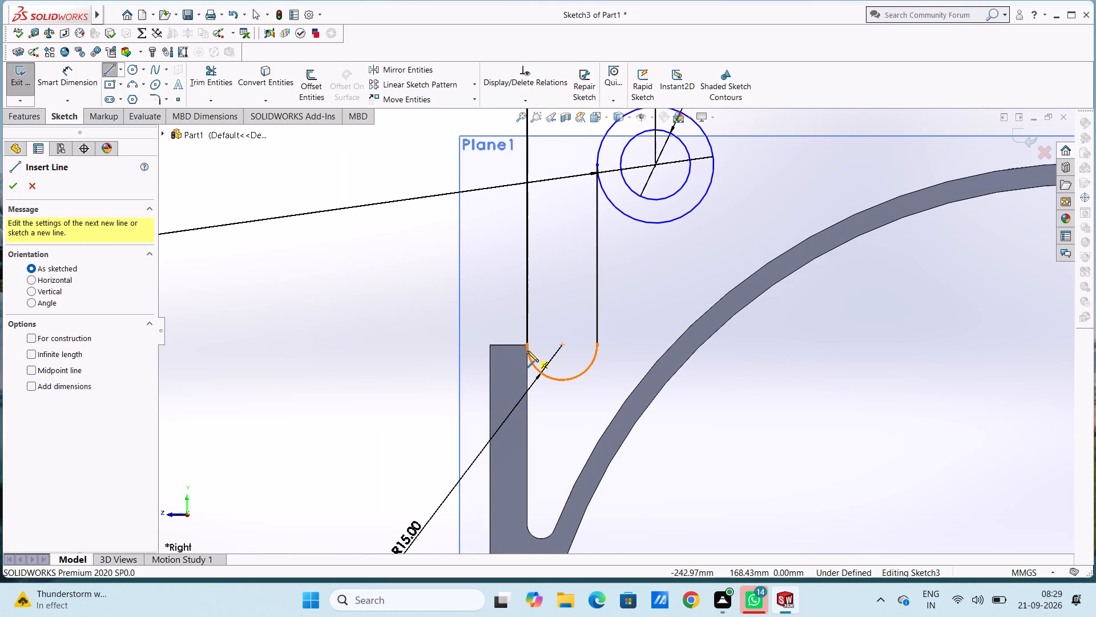
click(527, 344)
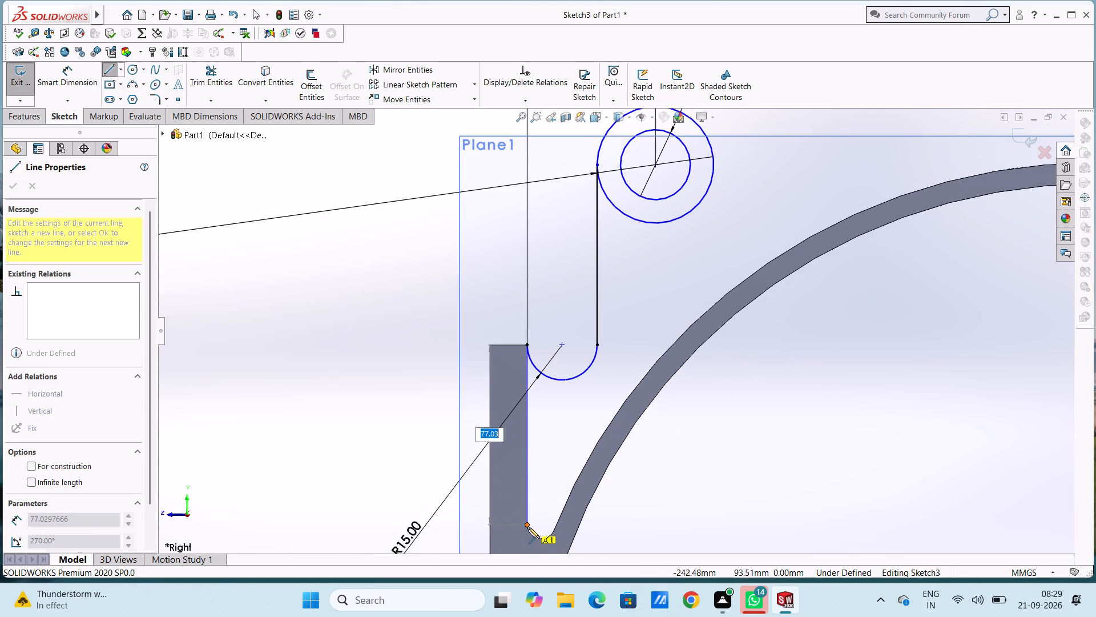
click(526, 524)
key(Escape)
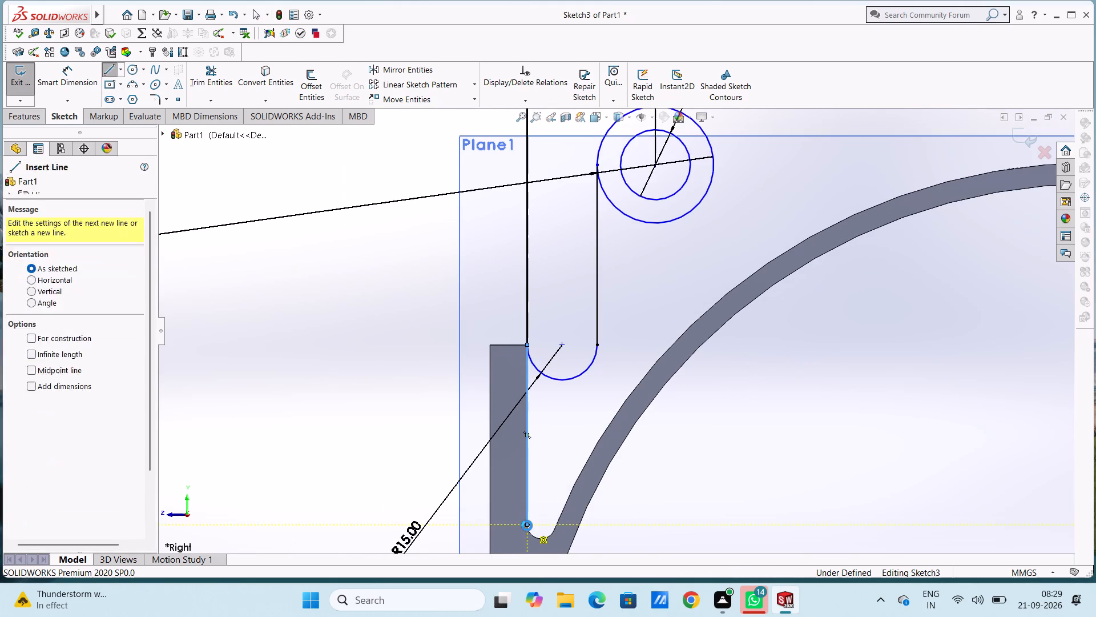
Sketch a three-point arc of about 6 mm radius along the rounded junction, from the vertical line's lower end to the curved strip's outer edge.
key(Escape)
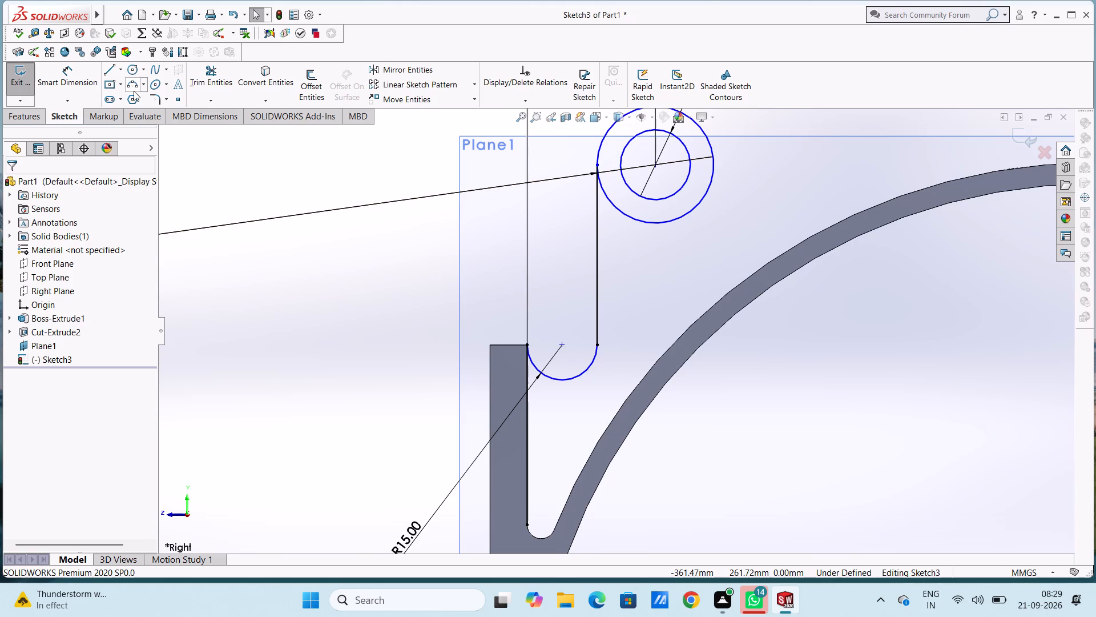
click(130, 83)
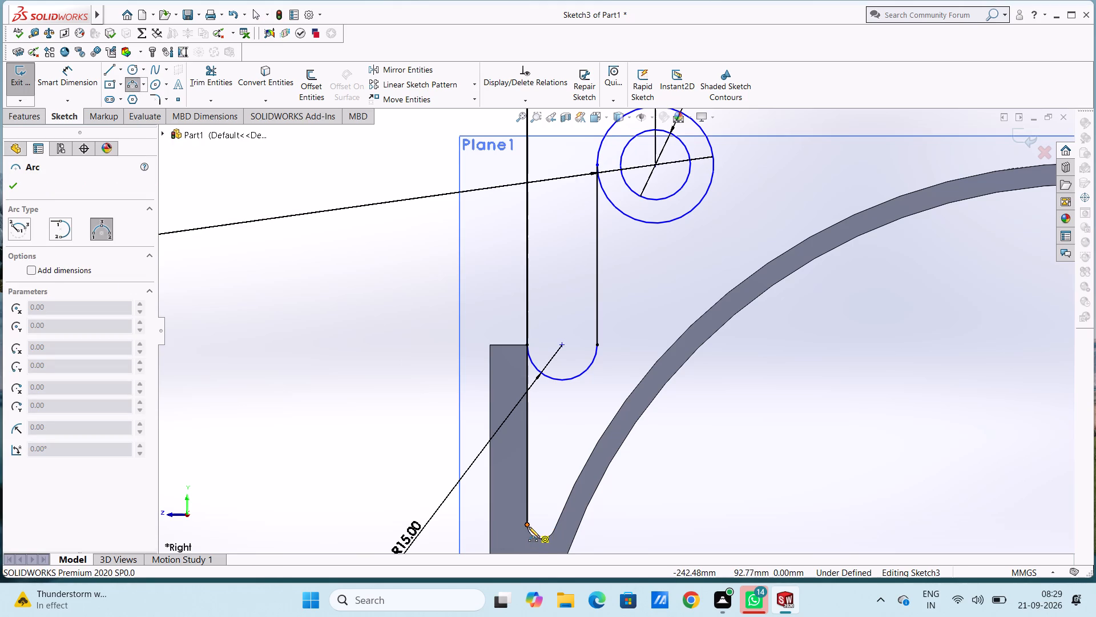
click(528, 526)
click(554, 529)
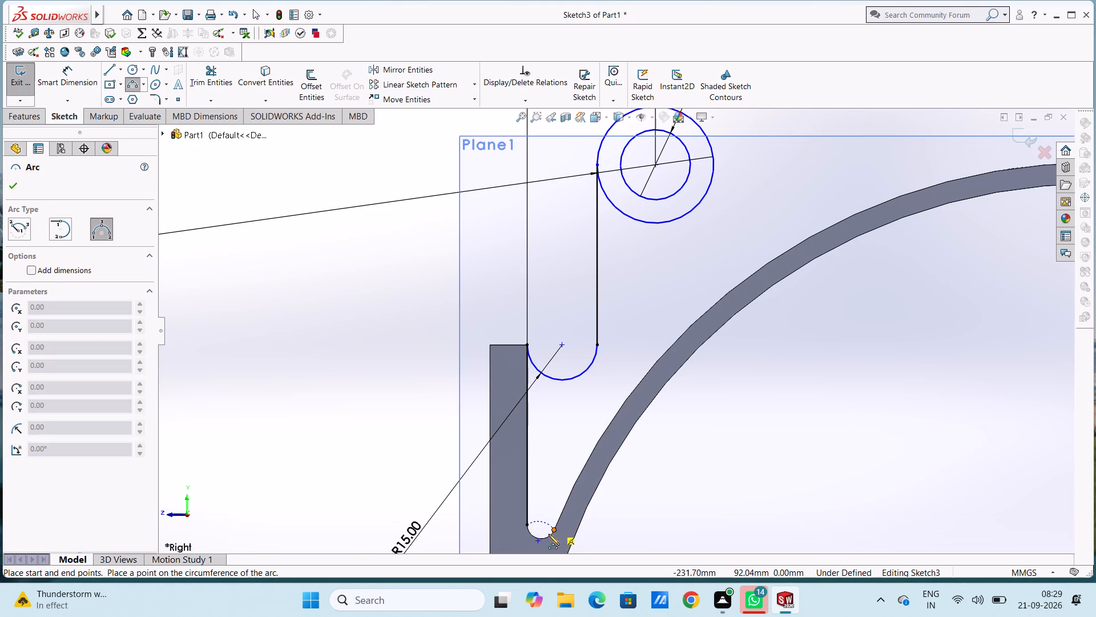
click(544, 538)
Sketch a three-point arc of about 249 mm radius along the curved strip's outer edge, from the small arc's end to the strip's upper end corner.
click(554, 528)
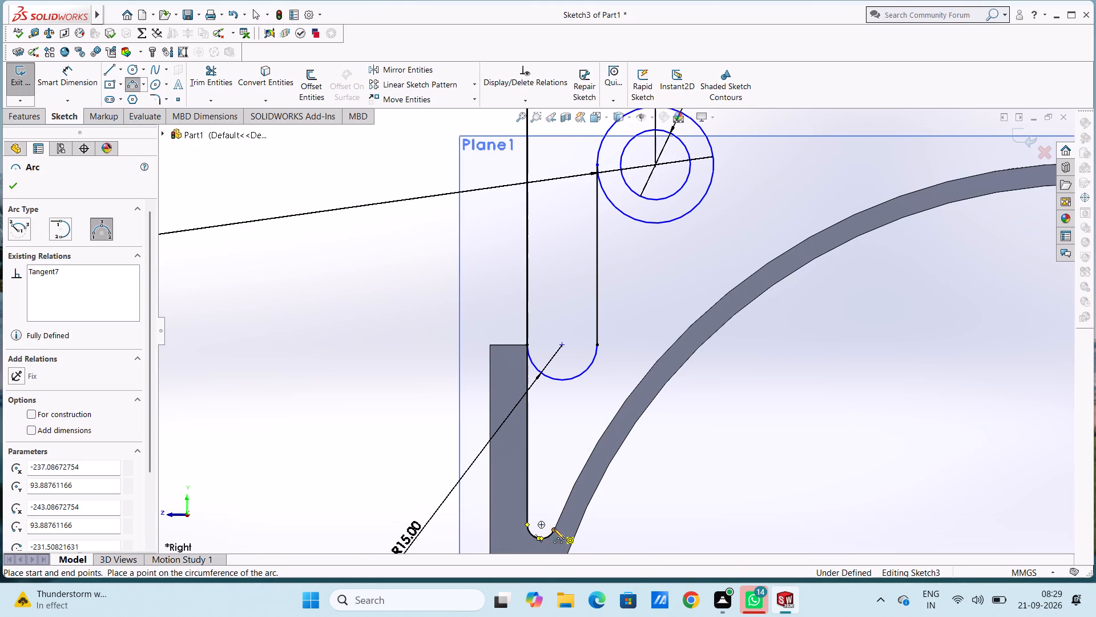
scroll(909, 189, up, 4)
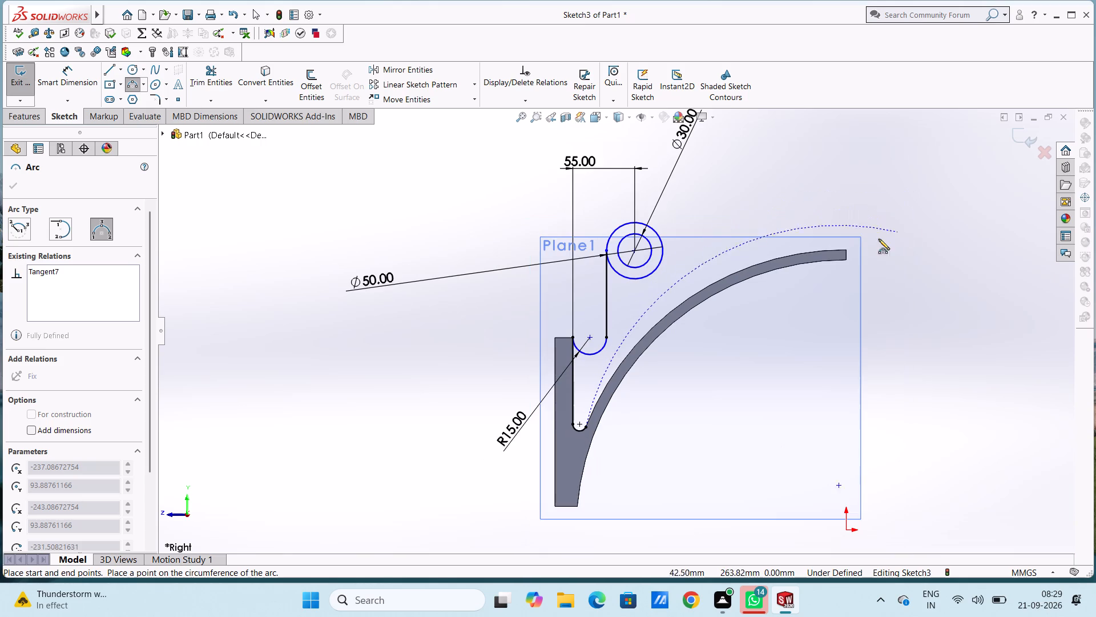
click(844, 250)
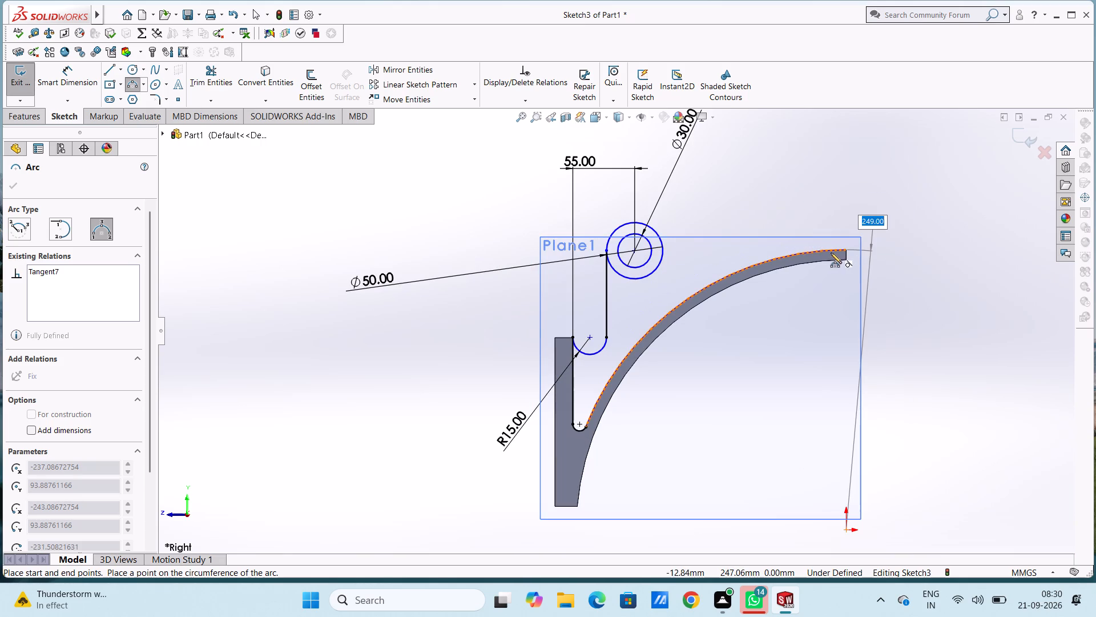
click(830, 253)
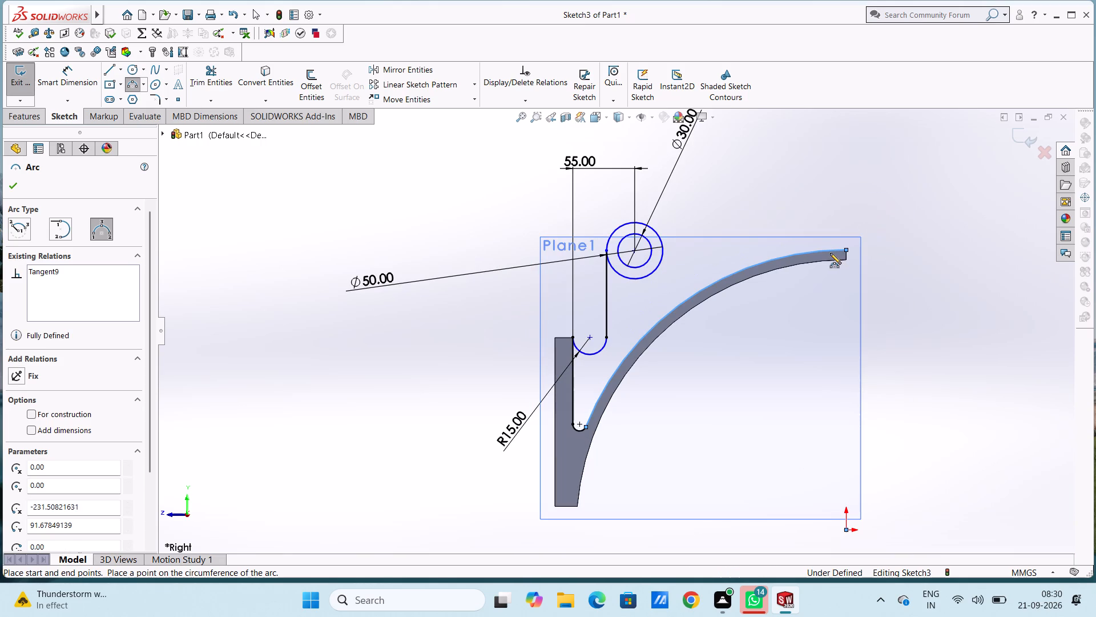
key(Escape)
key(Escape)
key(Escape)
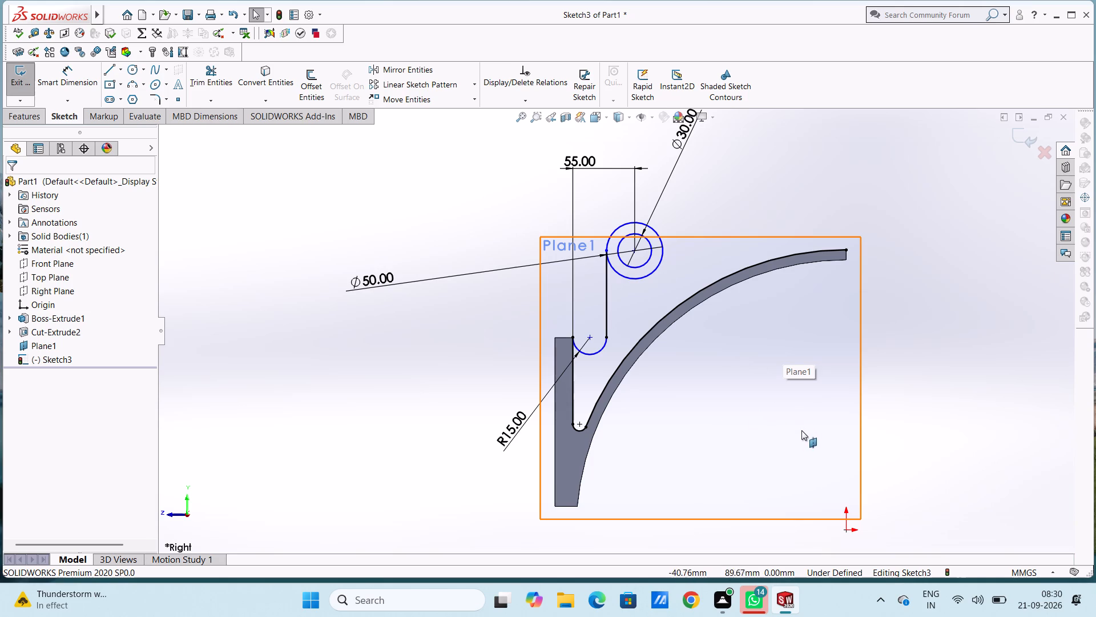
Sketch a 30 mm horizontal line from the outer circle's top point, running toward the strip's free end.
scroll(761, 242, down, 3)
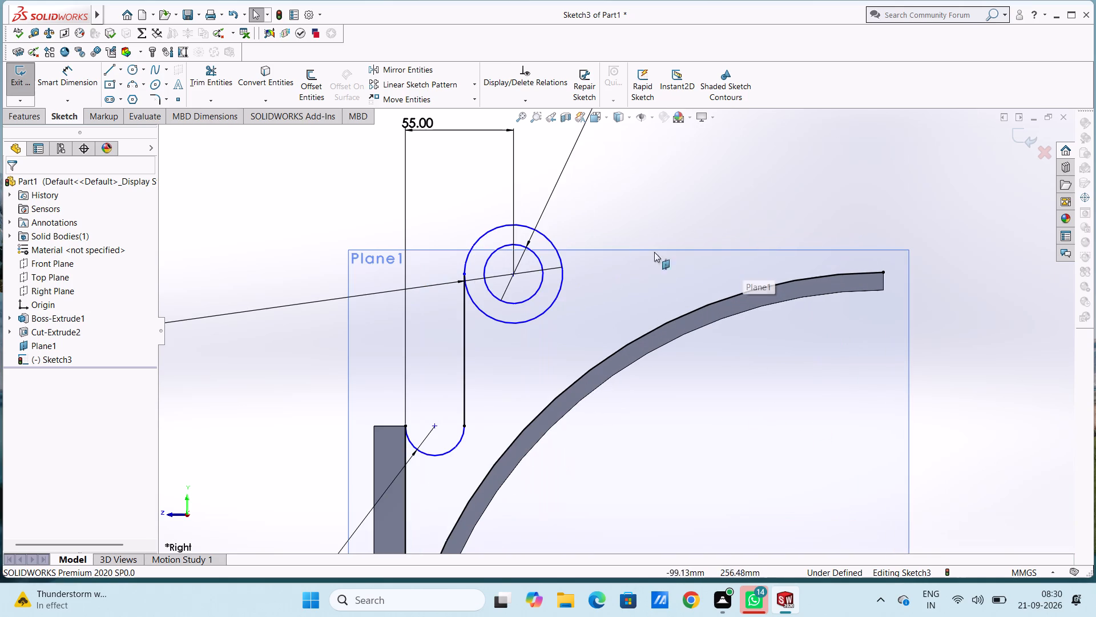
click(108, 70)
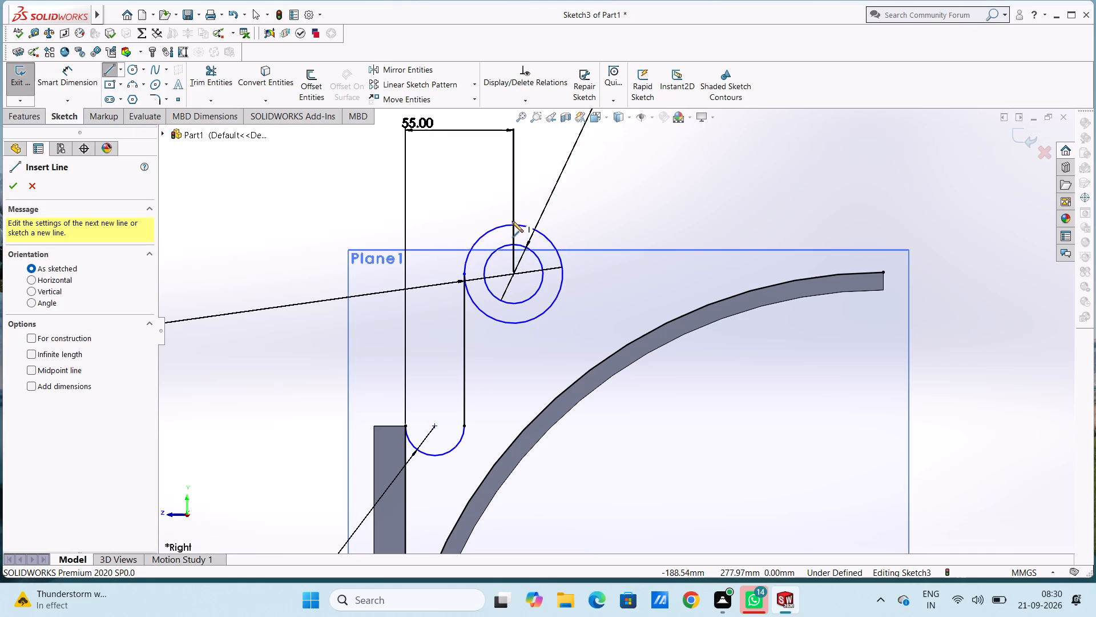
click(514, 225)
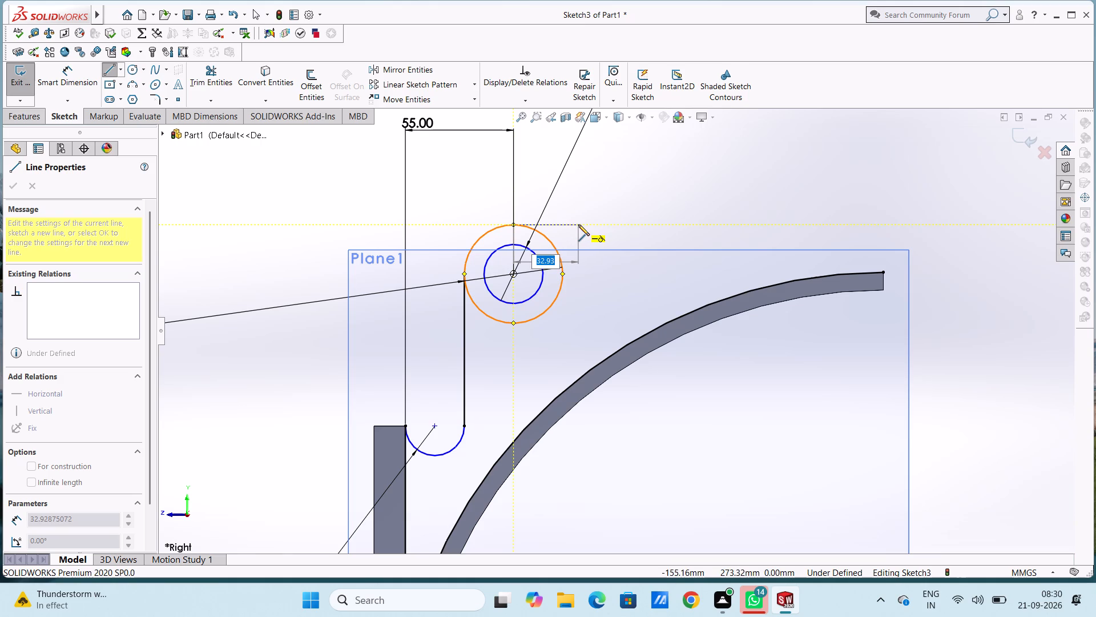
text(30)
key(Return)
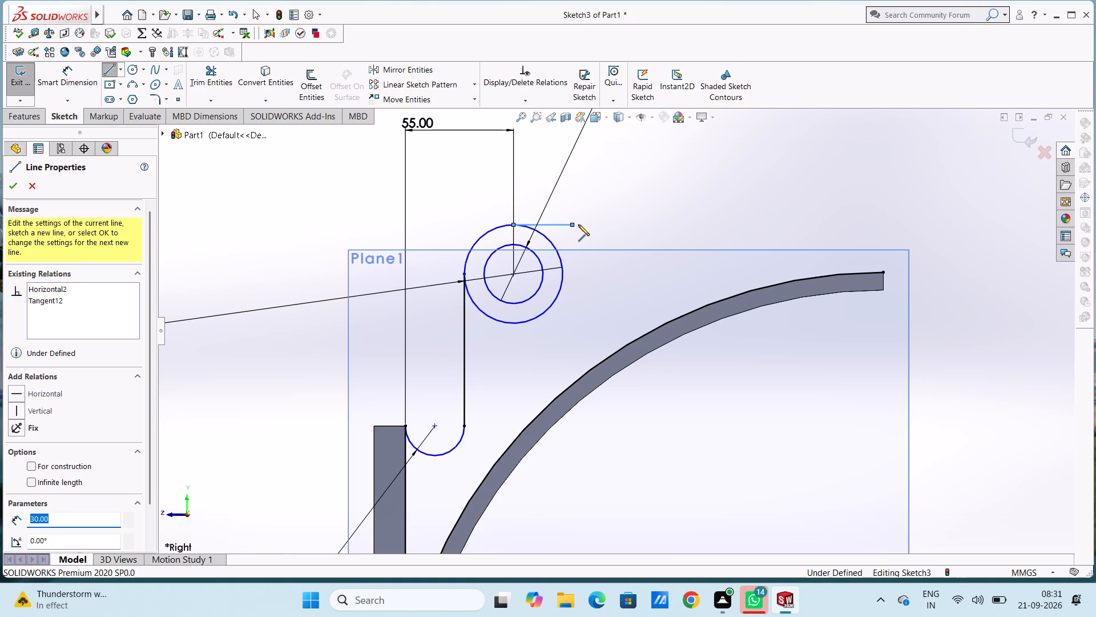
key(Escape)
key(Escape)
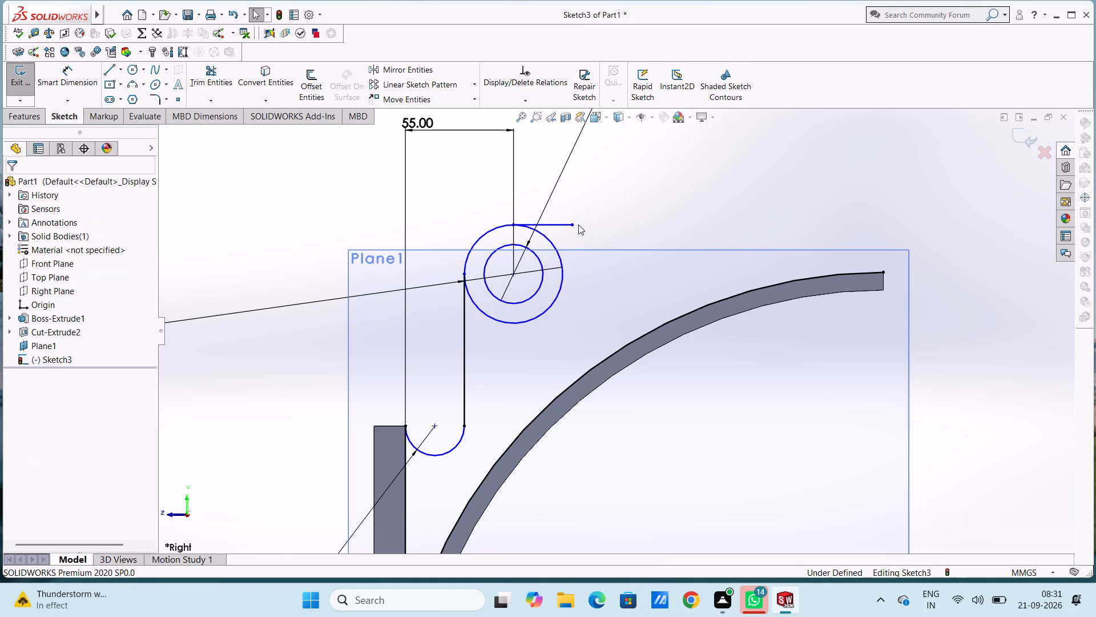
Dimension the length of the horizontal line at the outer circle's top, keeping its drawn size.
scroll(578, 225, up, 2)
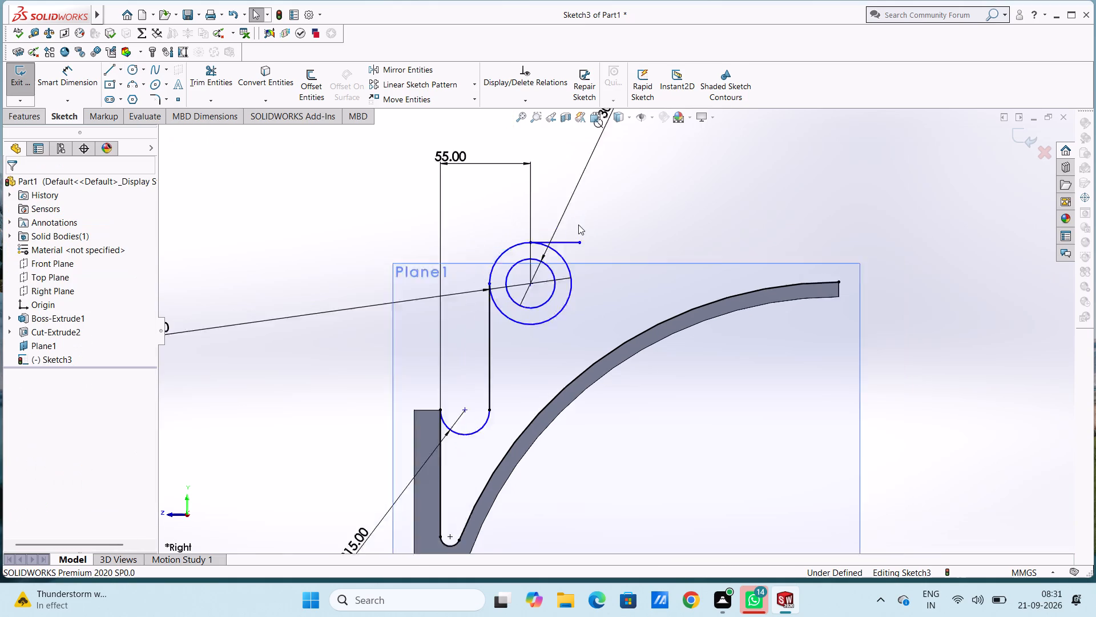
scroll(565, 301, down, 3)
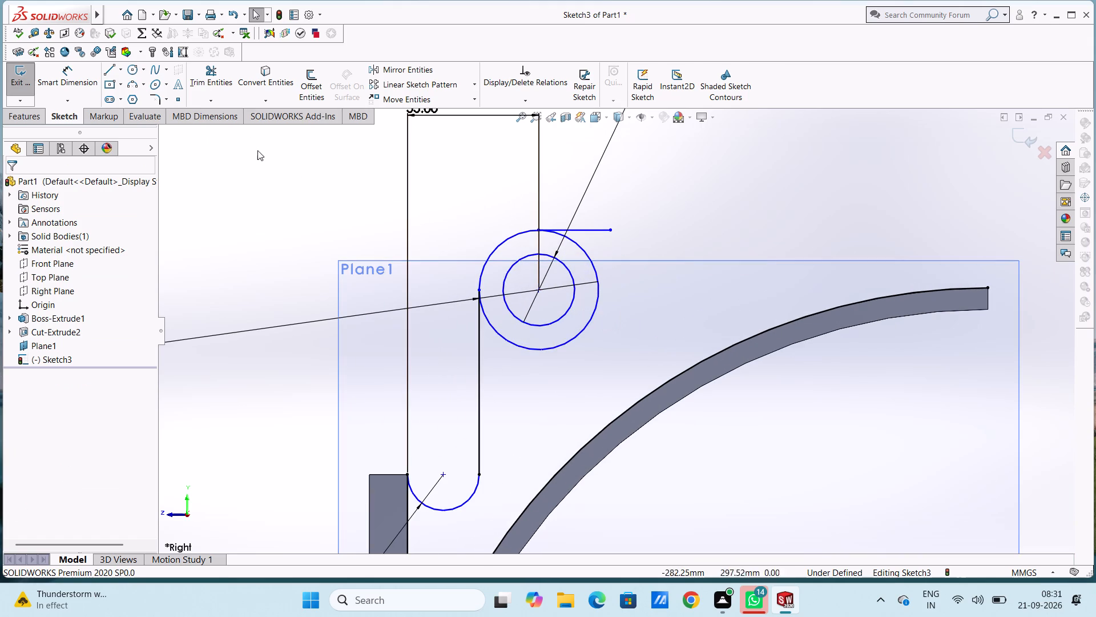
click(75, 74)
scroll(703, 355, up, 3)
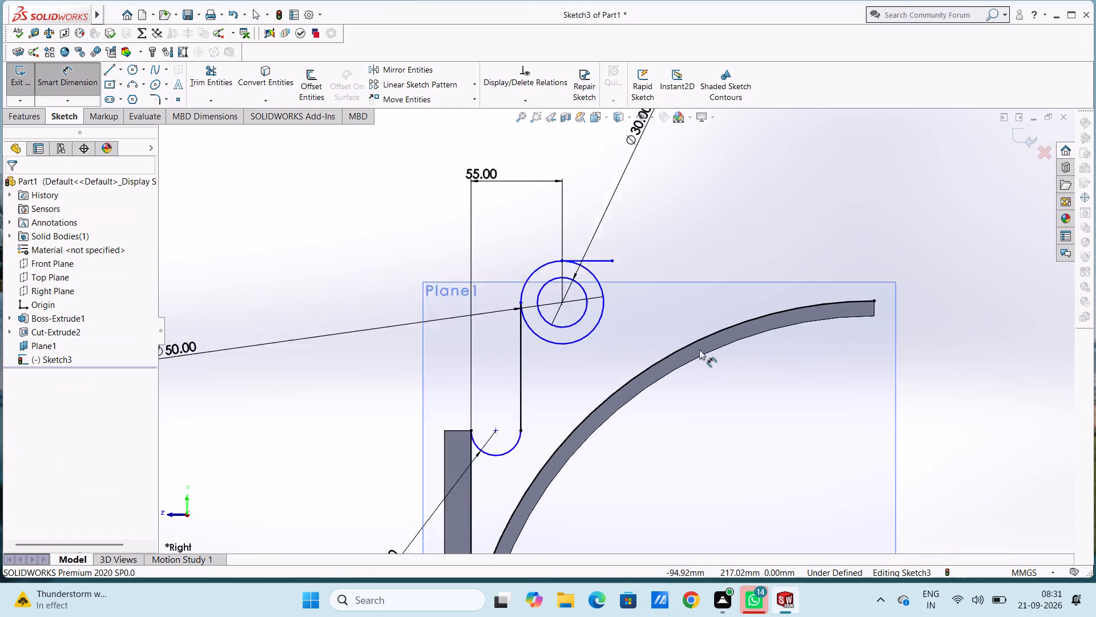
scroll(699, 350, up, 4)
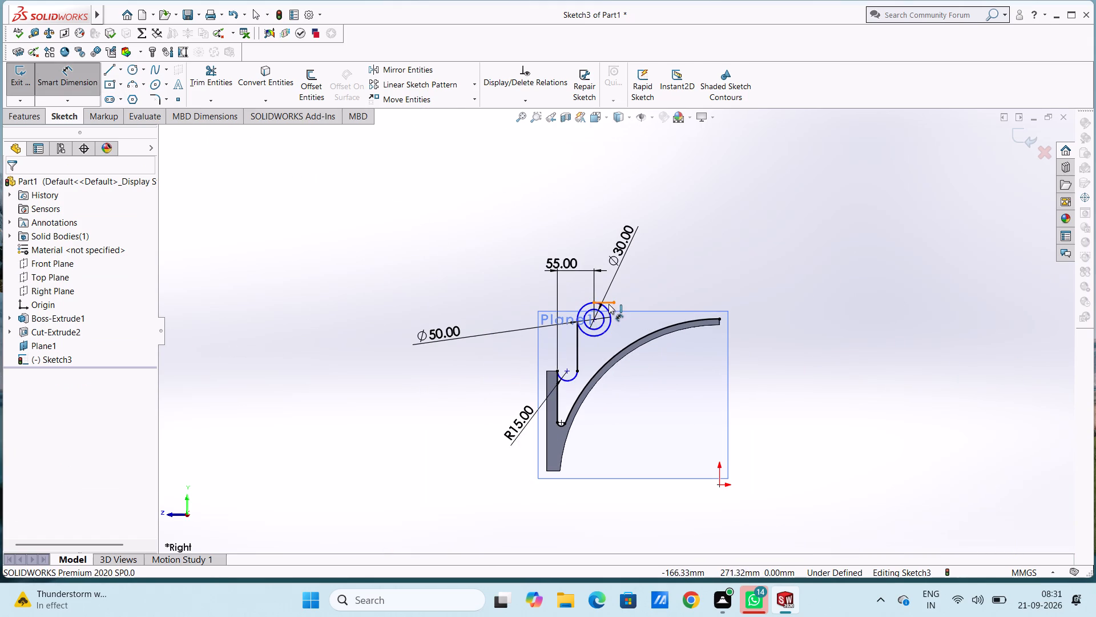
click(609, 304)
click(614, 179)
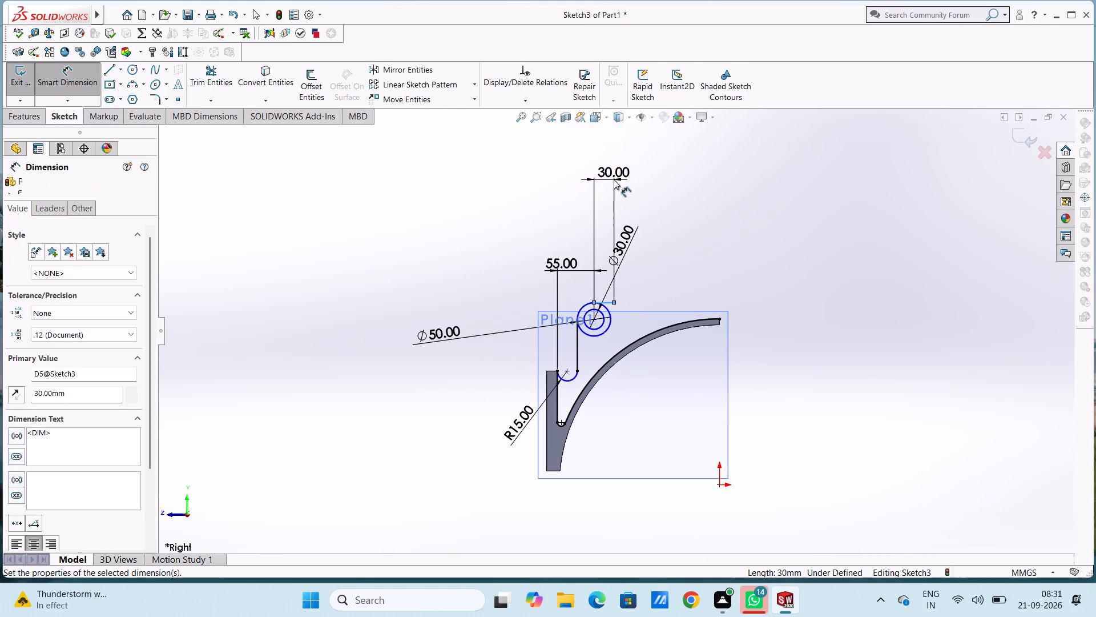
click(563, 163)
click(525, 189)
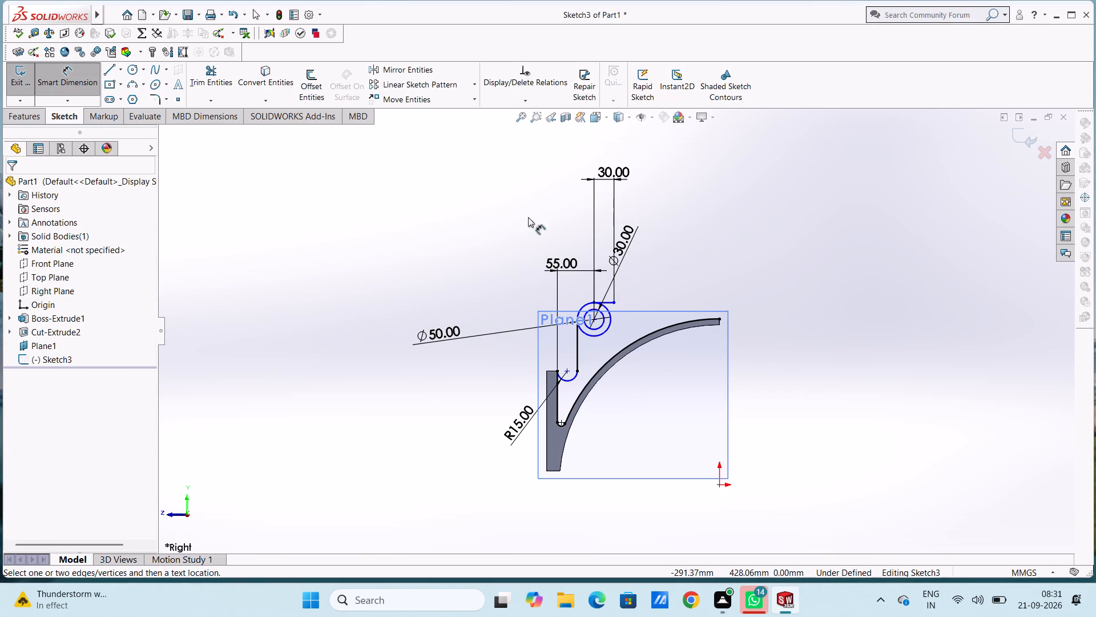
Dimension the vertical distance from the circles' centre to the lower corner of the strip's free end as 29 mm.
scroll(619, 376, down, 3)
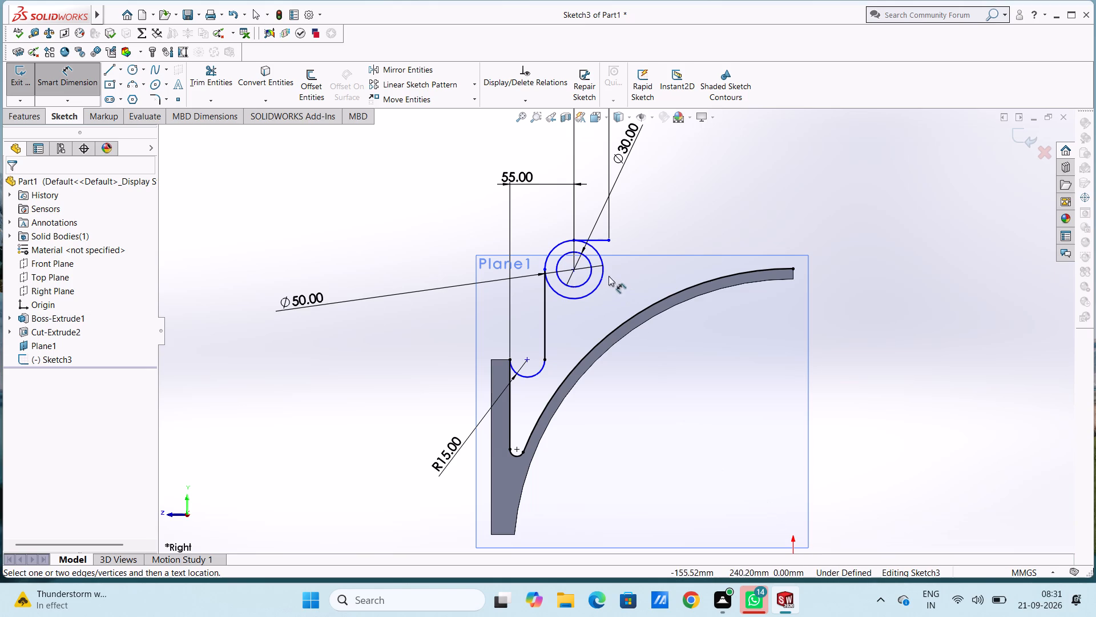
click(574, 271)
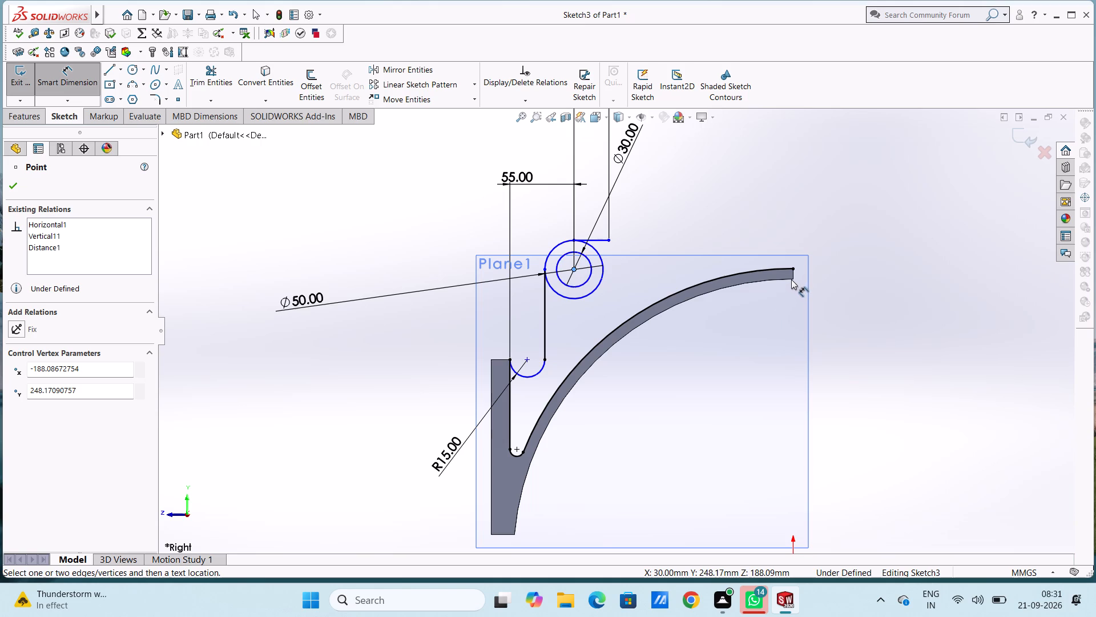
scroll(791, 280, down, 5)
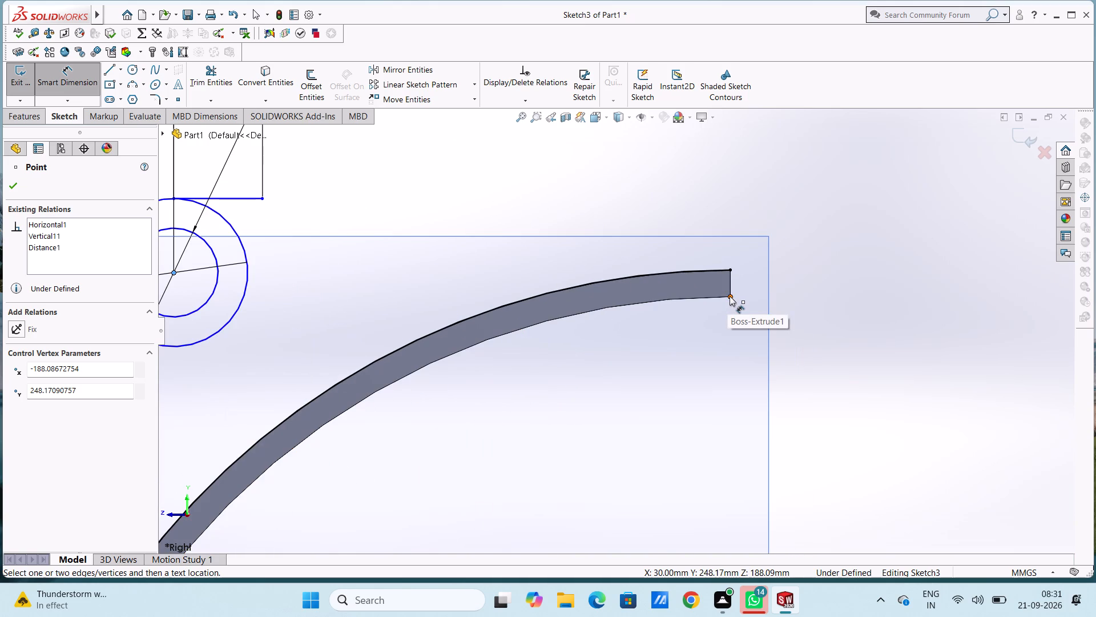
click(730, 296)
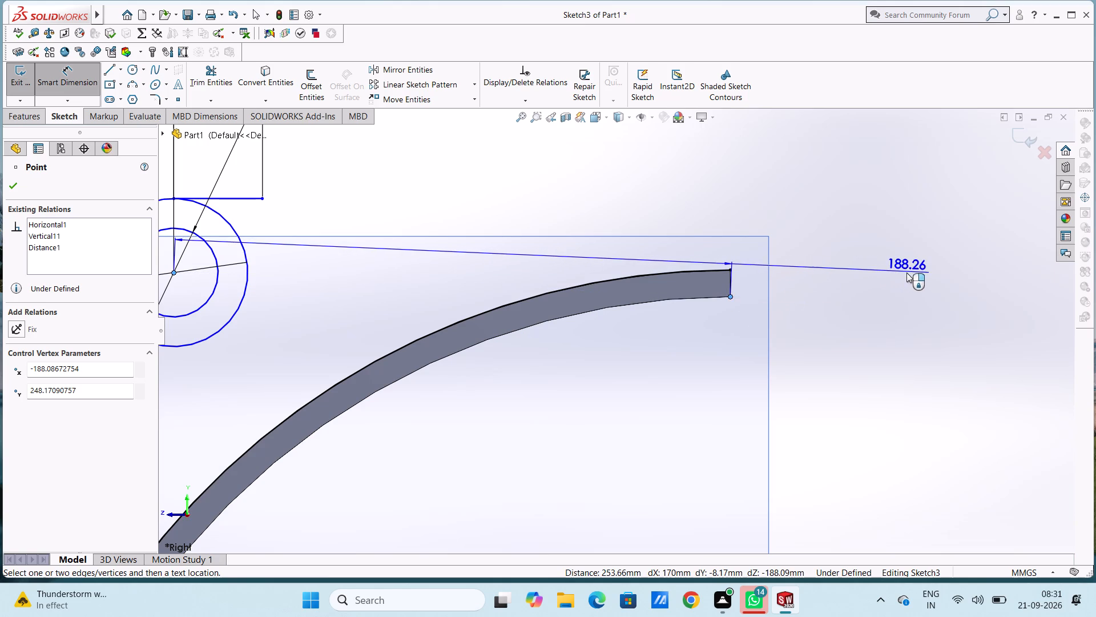
click(895, 281)
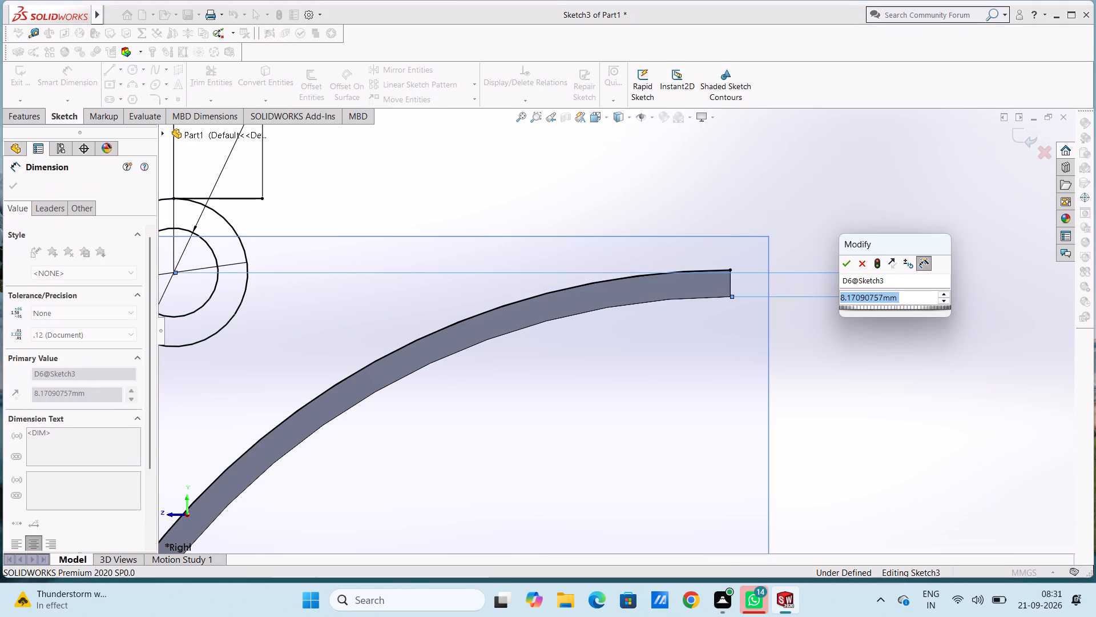
text(29)
key(Return)
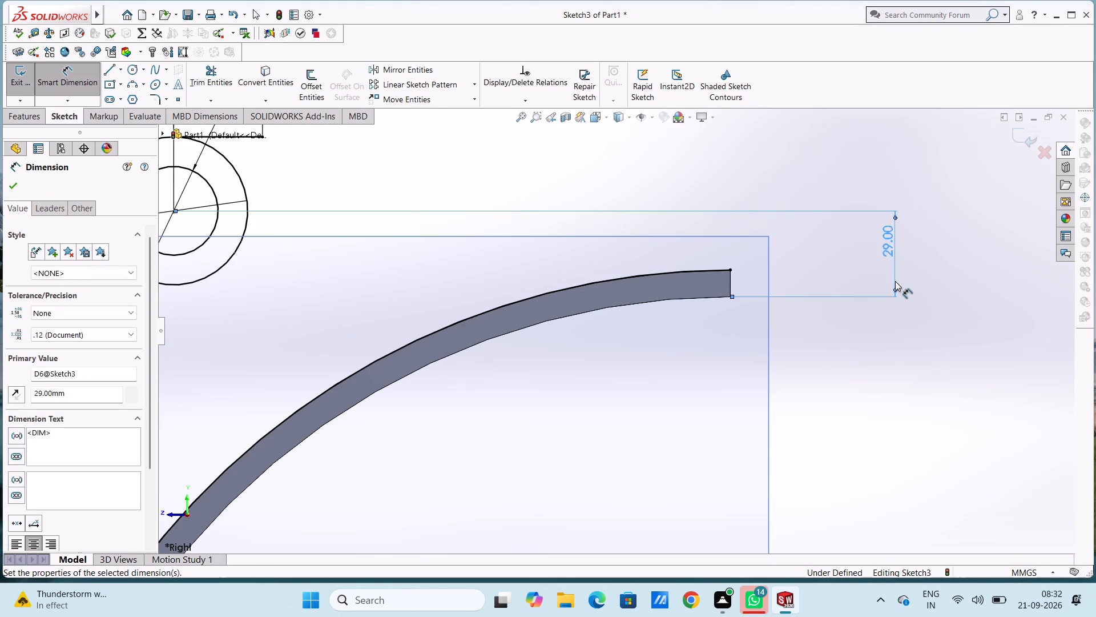
click(855, 253)
Sketch connected lines from the 30 mm line's end: 5 mm down, 85 mm across, 5 mm up, 30 mm across, 5 mm down.
scroll(855, 253, up, 5)
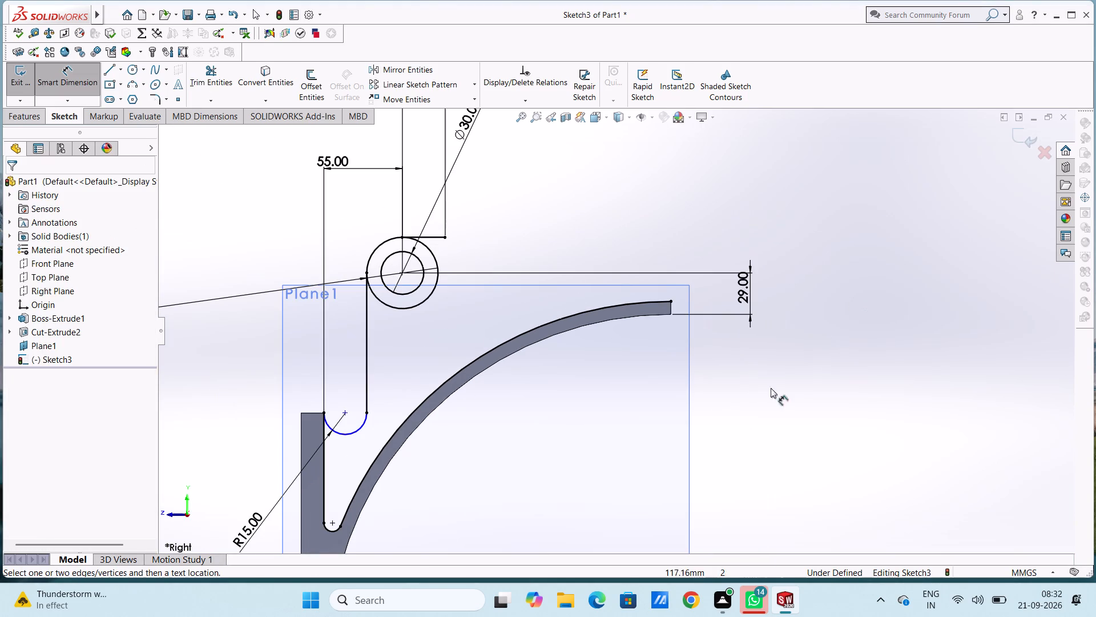
scroll(451, 344, up, 3)
scroll(506, 331, down, 4)
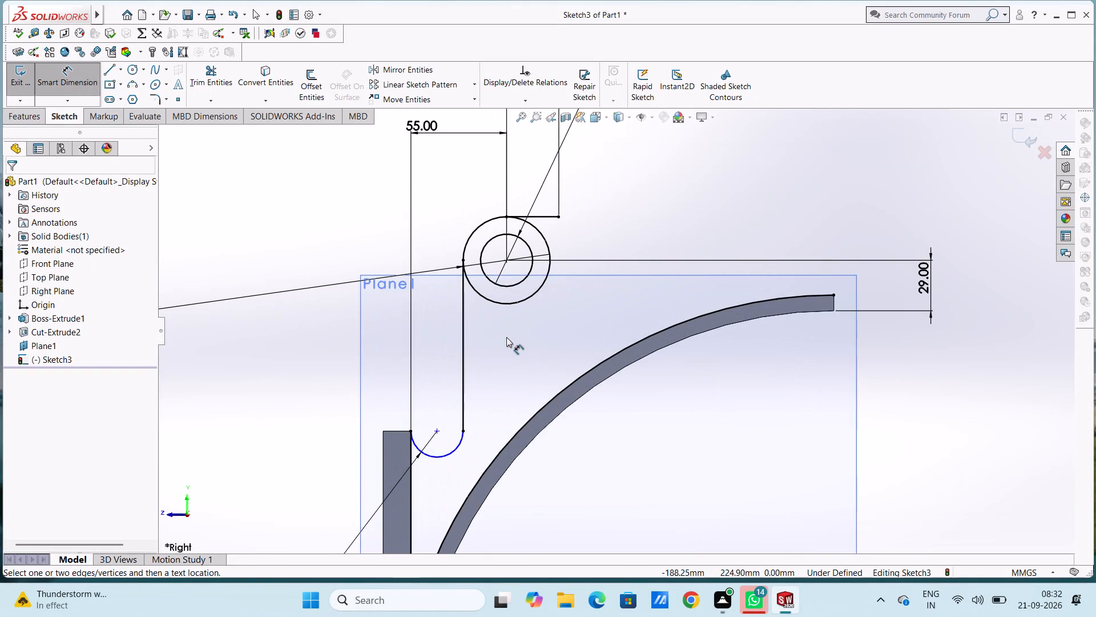
scroll(506, 337, up, 3)
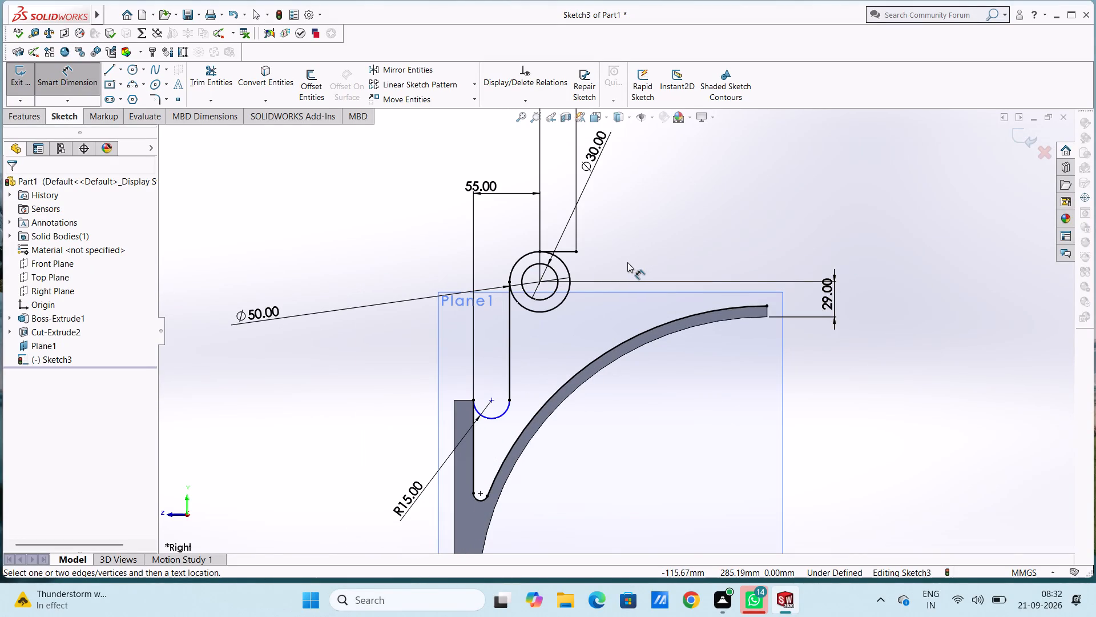
click(77, 80)
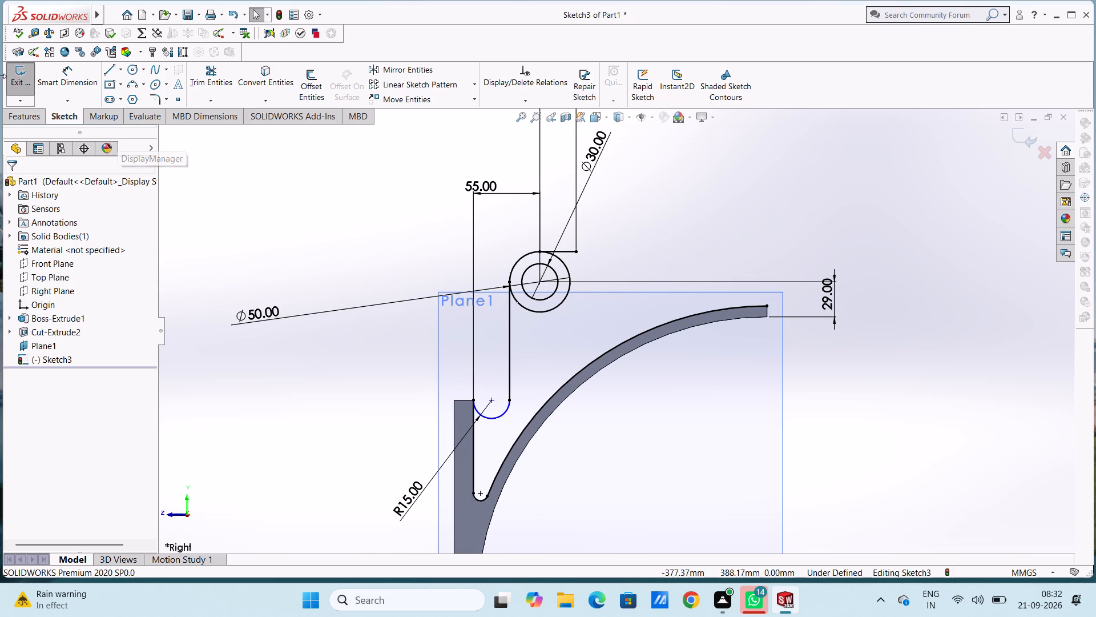
click(108, 70)
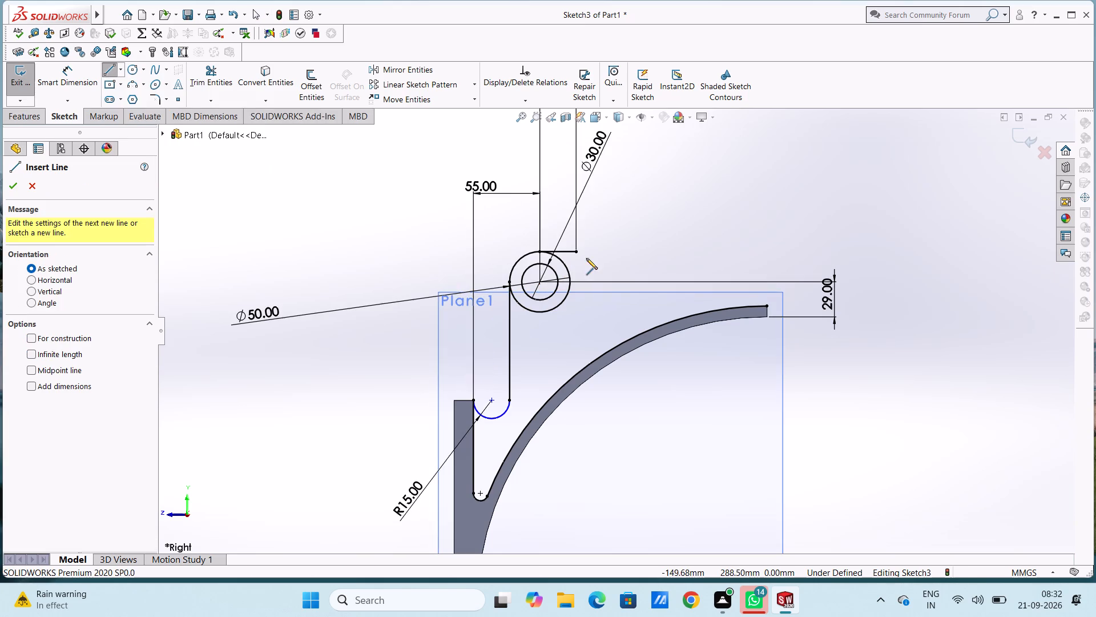
click(577, 251)
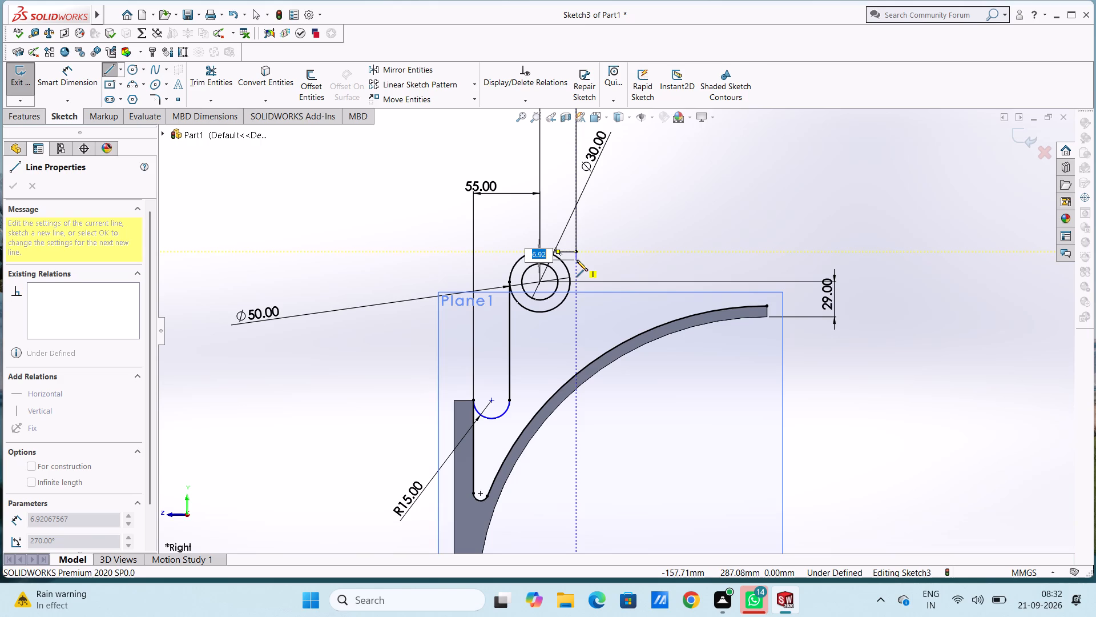
key(5)
key(Return)
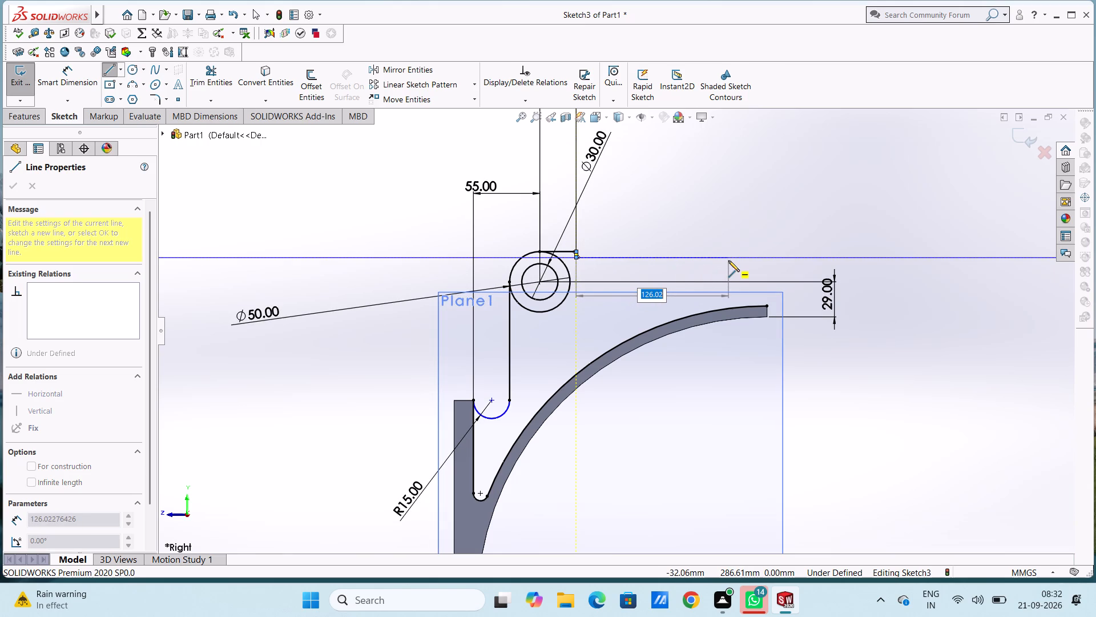
text(85)
key(Return)
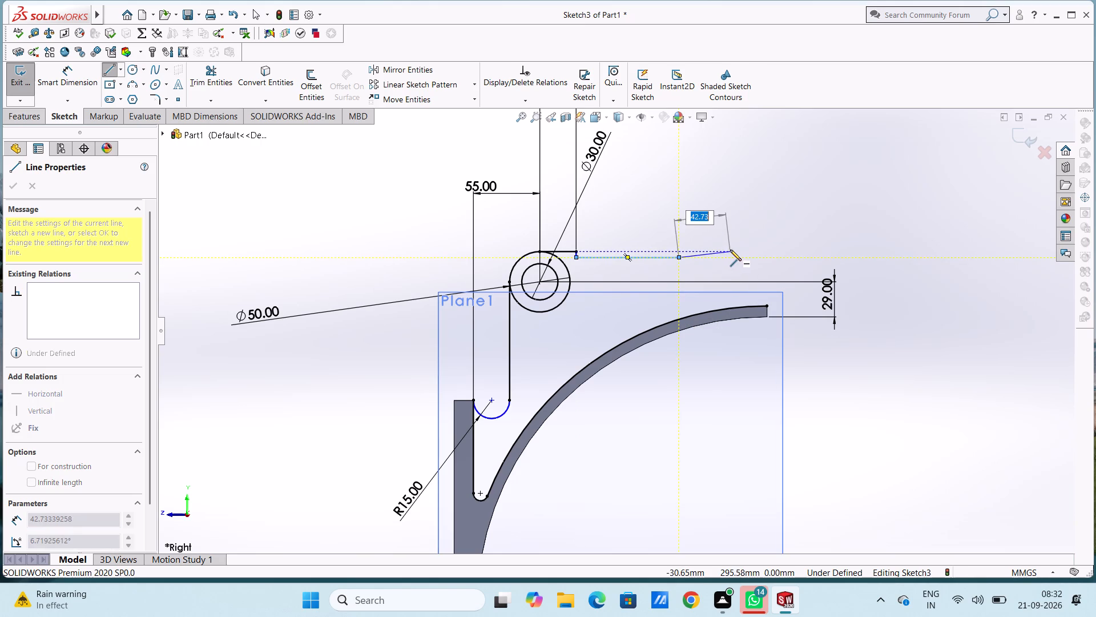
click(678, 249)
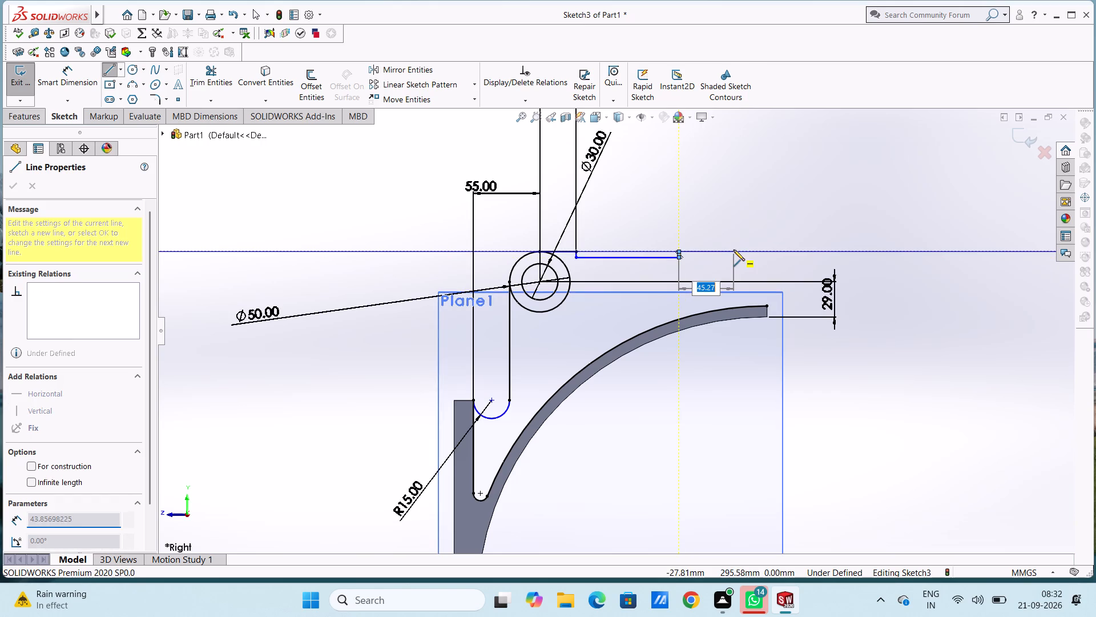
text(30)
key(Return)
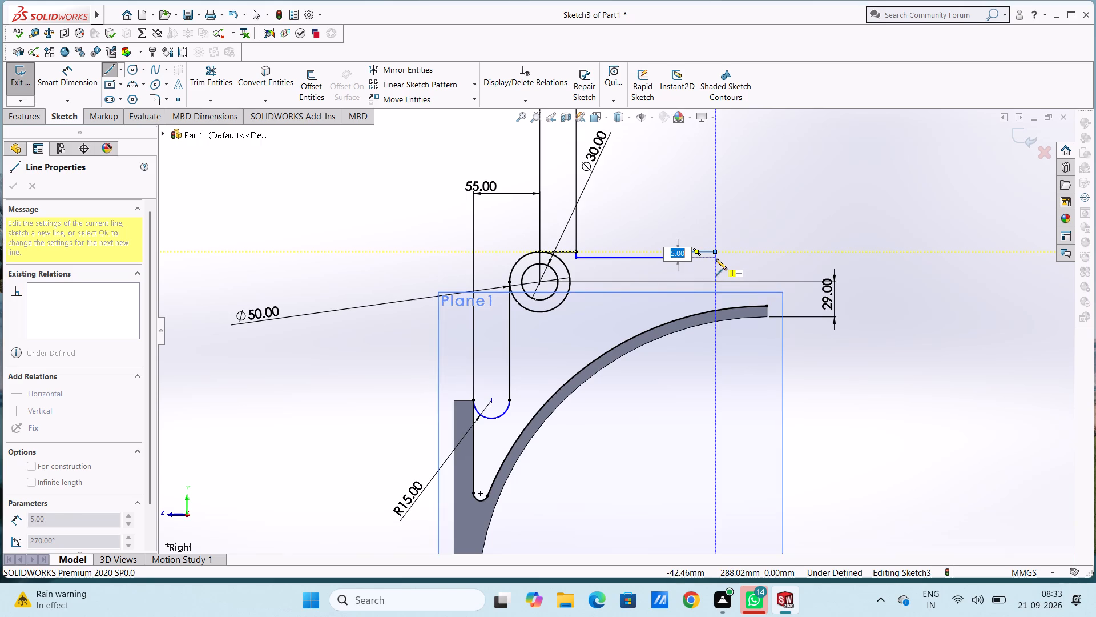
click(716, 259)
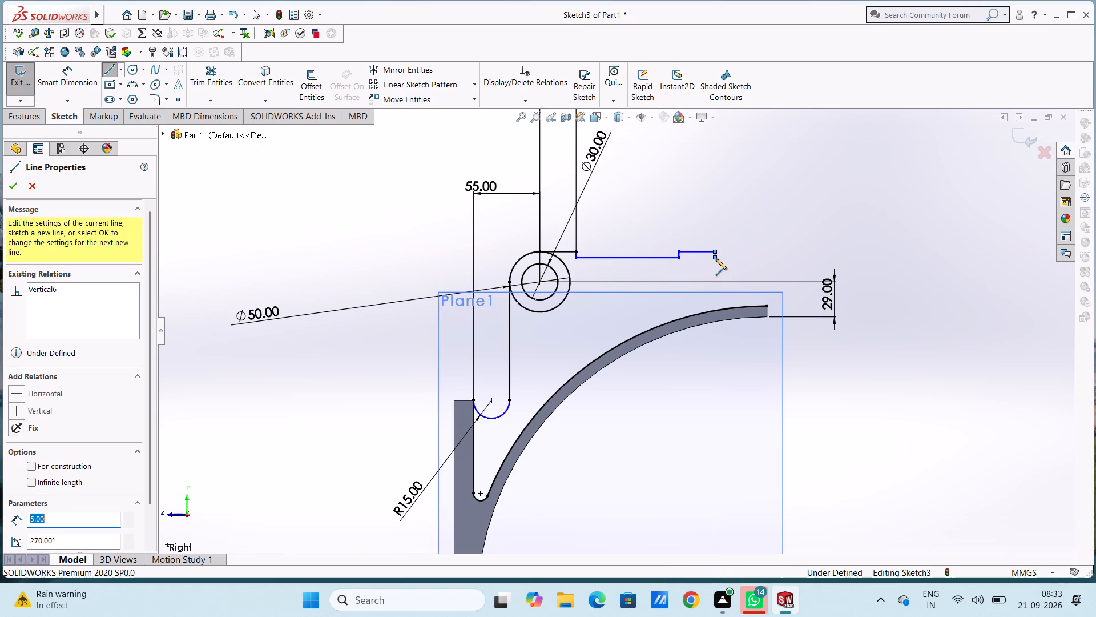
Close the profile with a horizontal line to above the strip's free end and a 40 mm vertical line down to its upper corner.
click(769, 255)
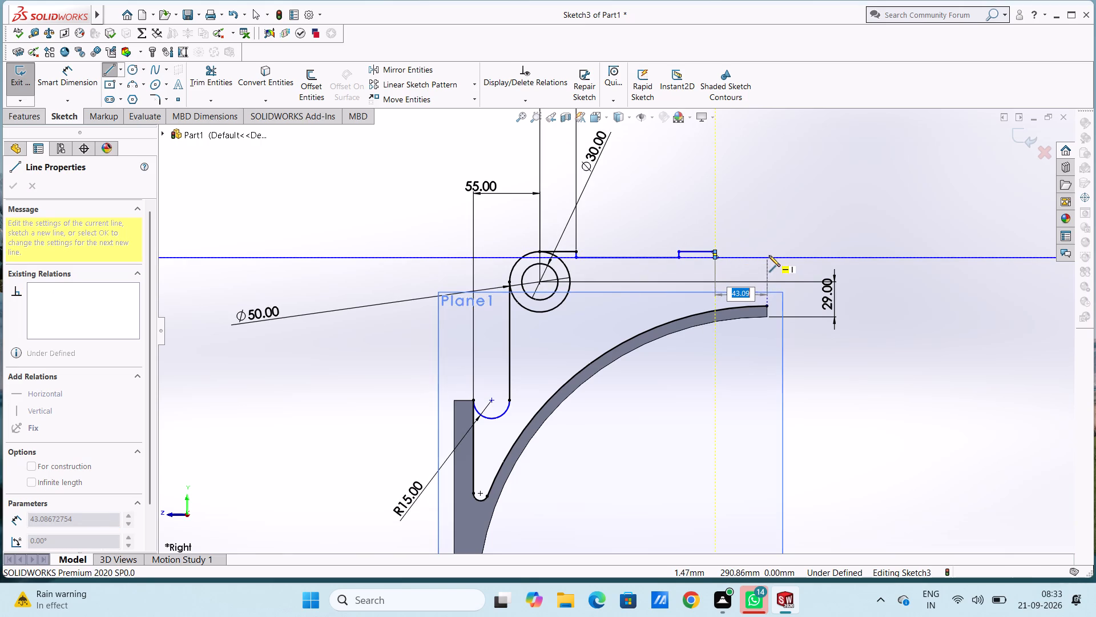
click(768, 305)
key(Escape)
key(Escape)
key(Escape)
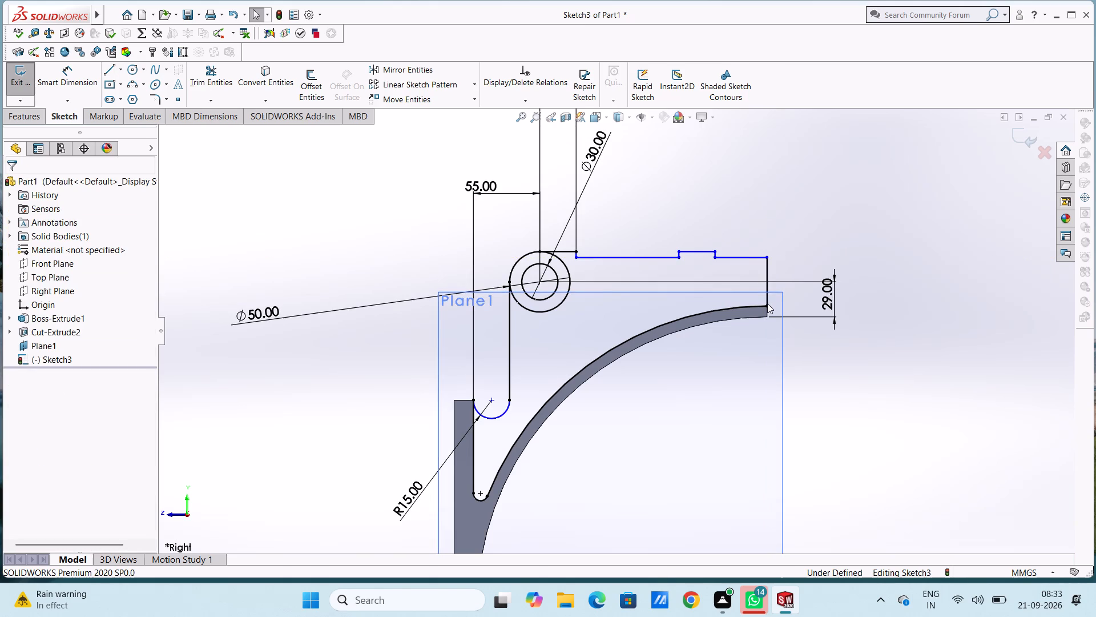
Set up 3 mm sketch fillets on the three lower inside corners of the stepped top.
scroll(575, 277, down, 5)
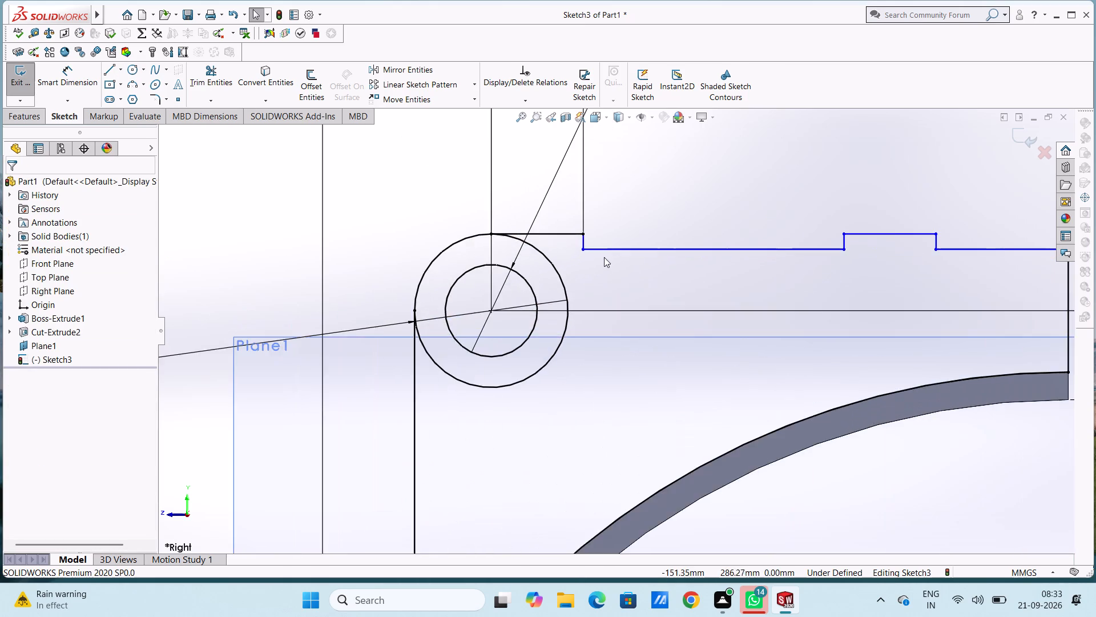
scroll(604, 257, down, 4)
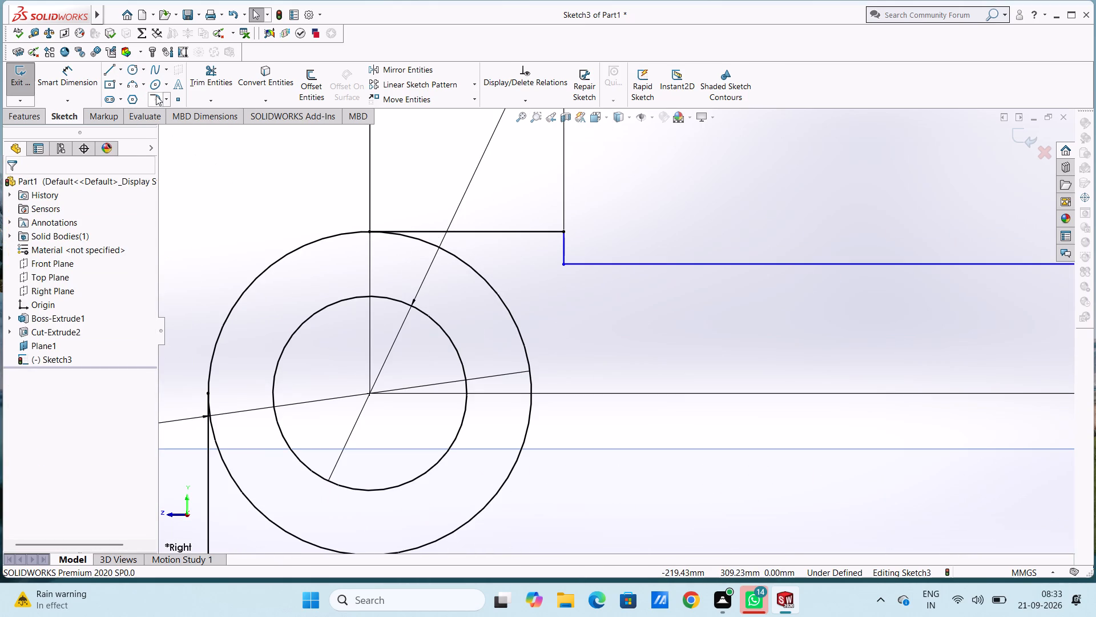
click(156, 95)
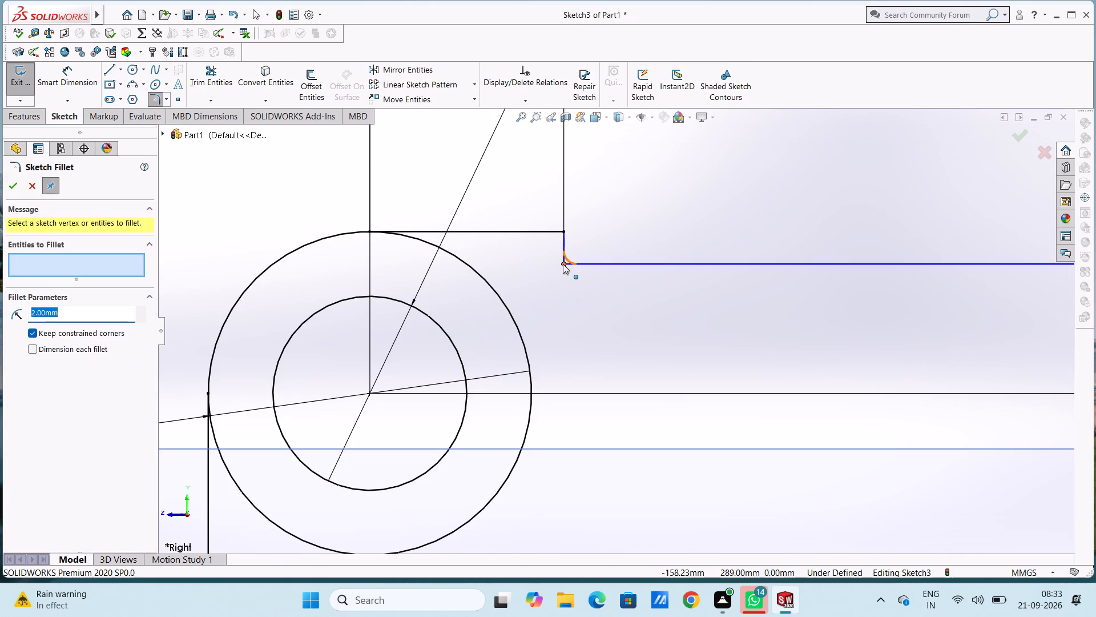
key(5)
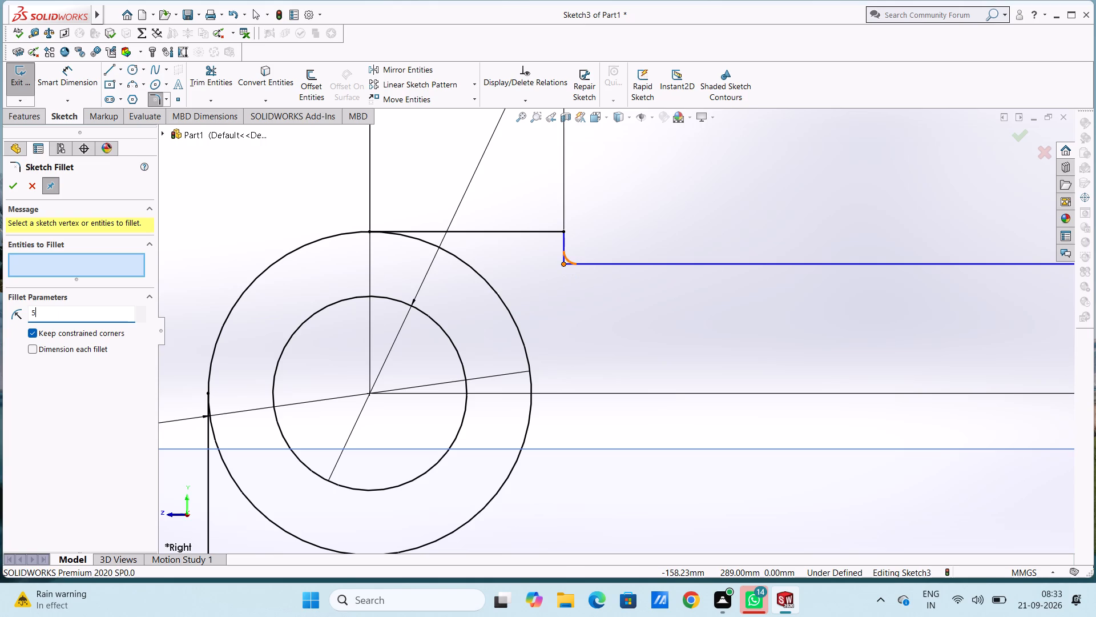
key(Return)
double_click(82, 319)
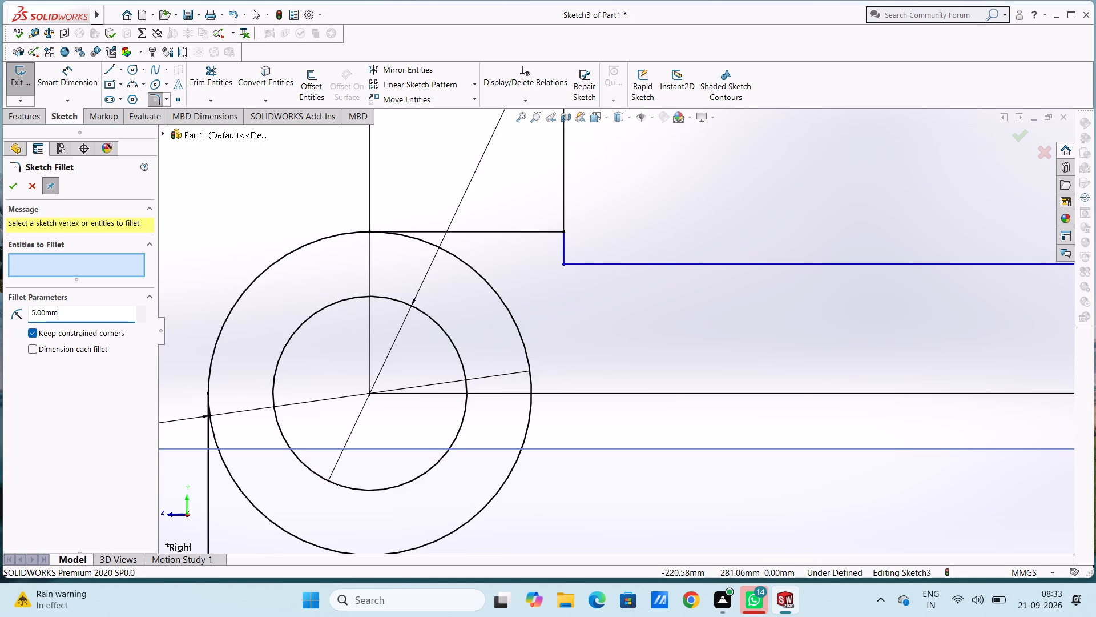
key(3)
key(Return)
click(563, 267)
scroll(738, 324, up, 5)
scroll(831, 312, down, 3)
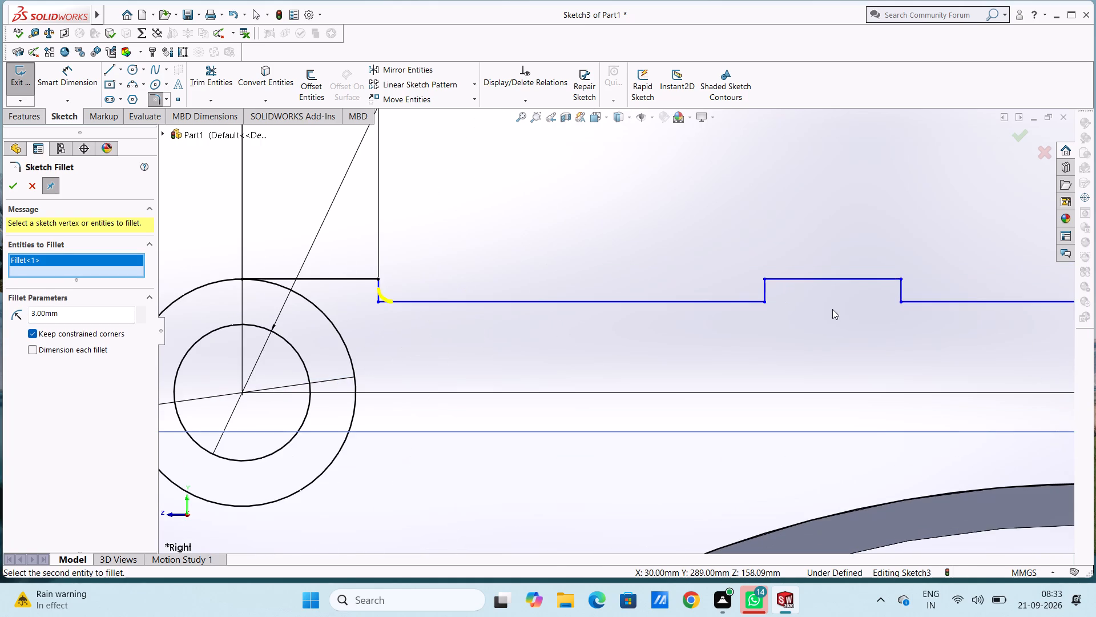
click(764, 301)
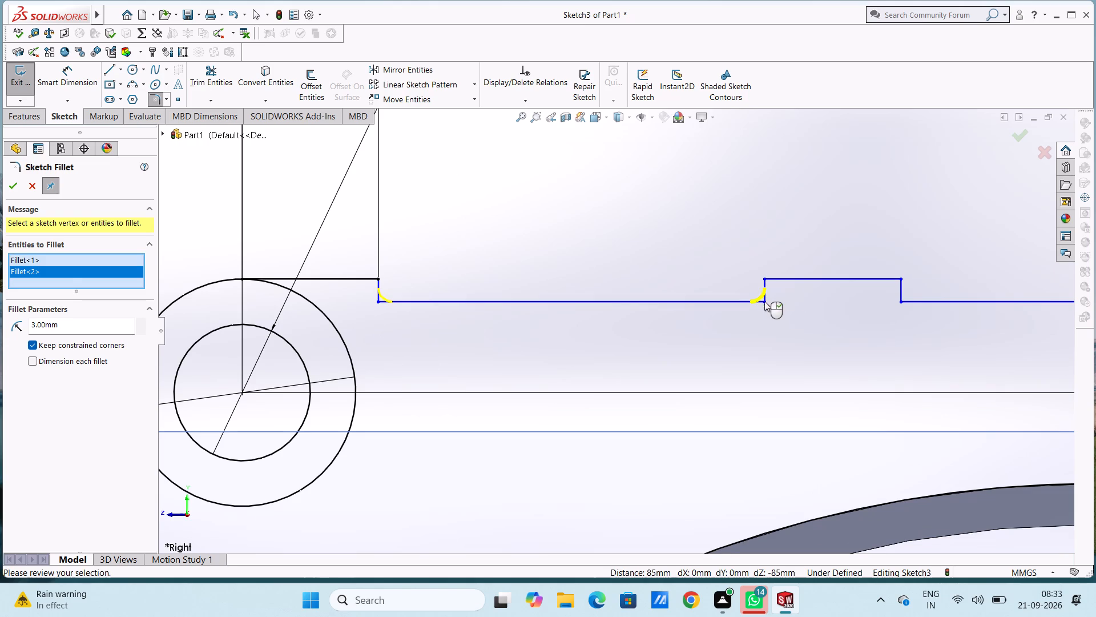
click(898, 302)
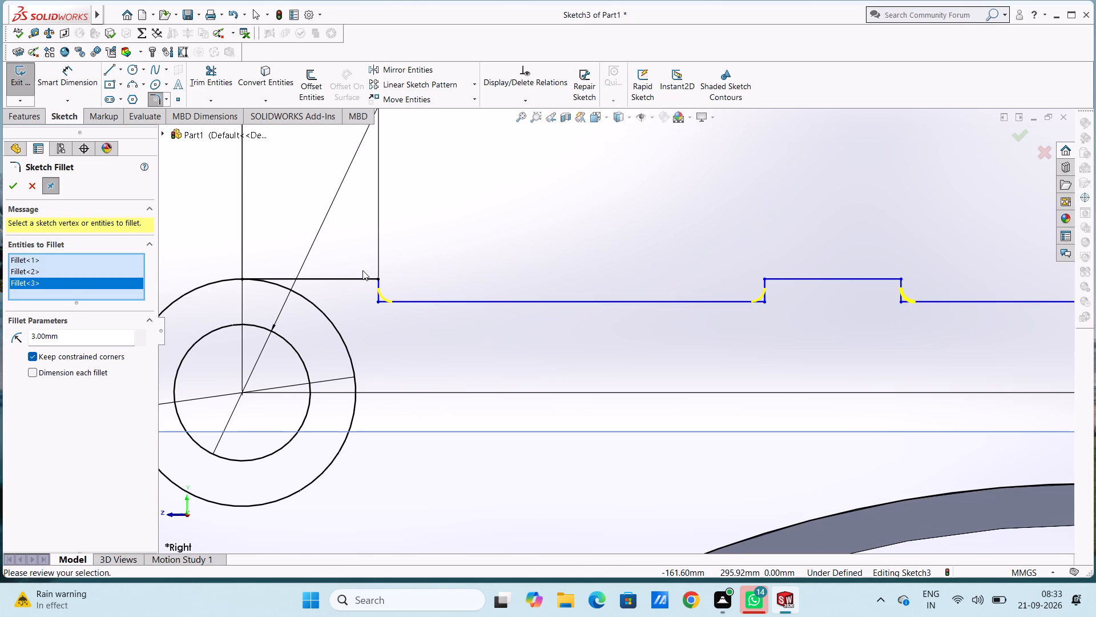
Change the radius of the three step-corner fillets to 4 mm, try 5 mm, and apply the fillets.
double_click(79, 338)
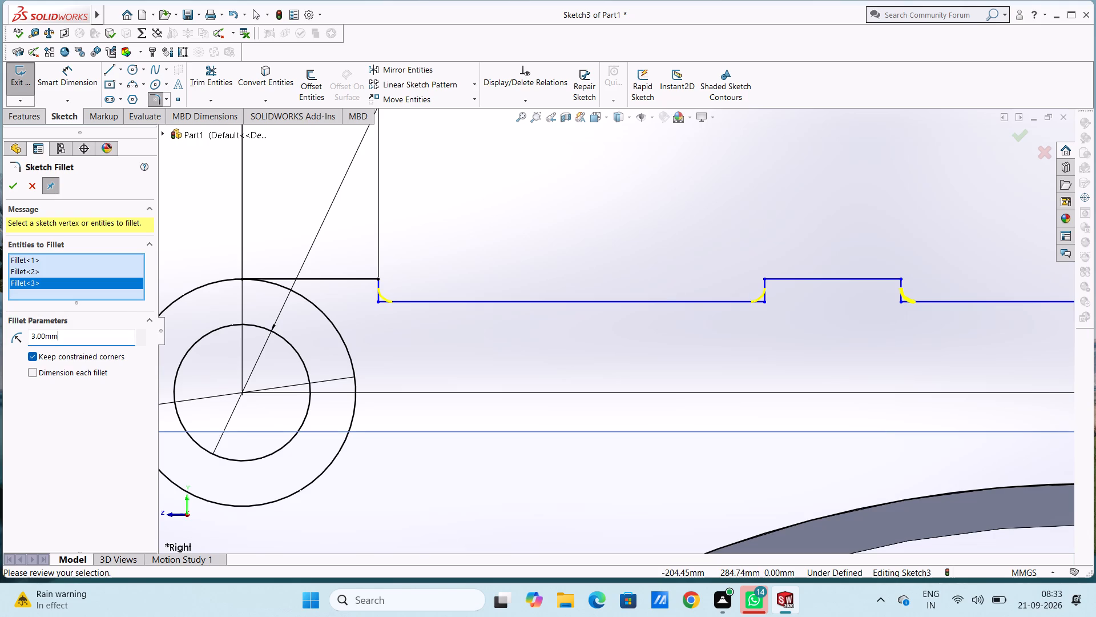
key(4)
key(Return)
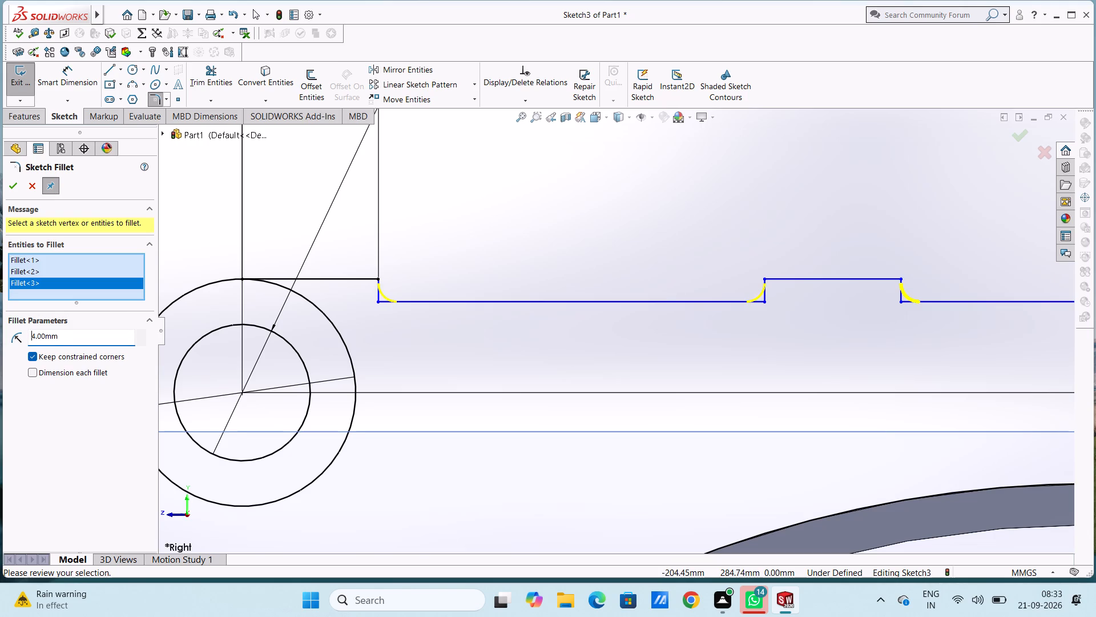
double_click(90, 337)
key(5)
key(Return)
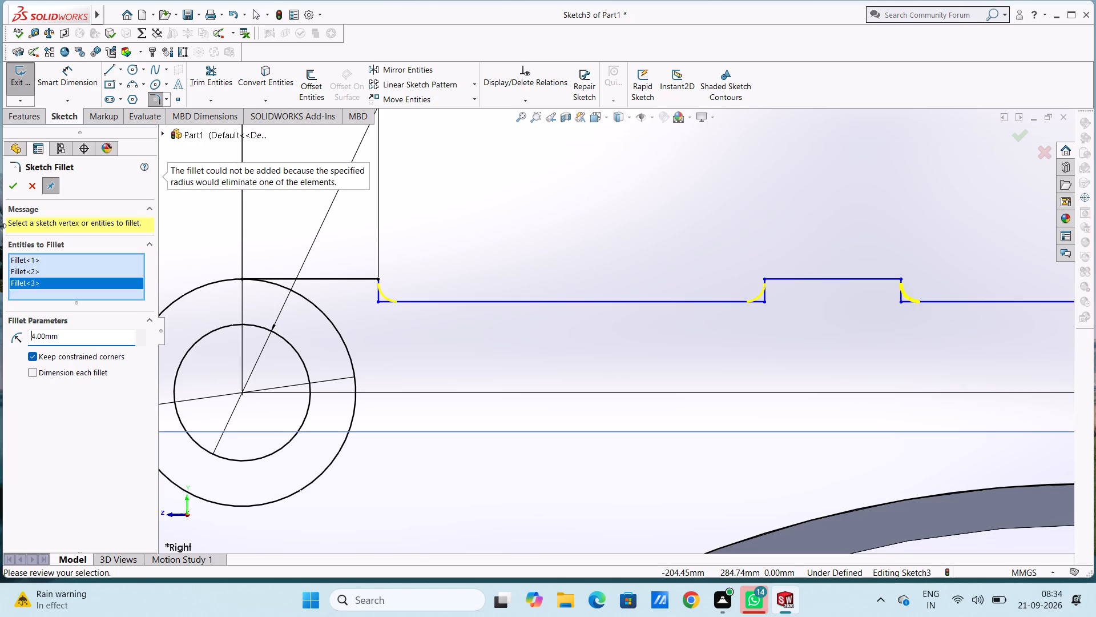
click(10, 184)
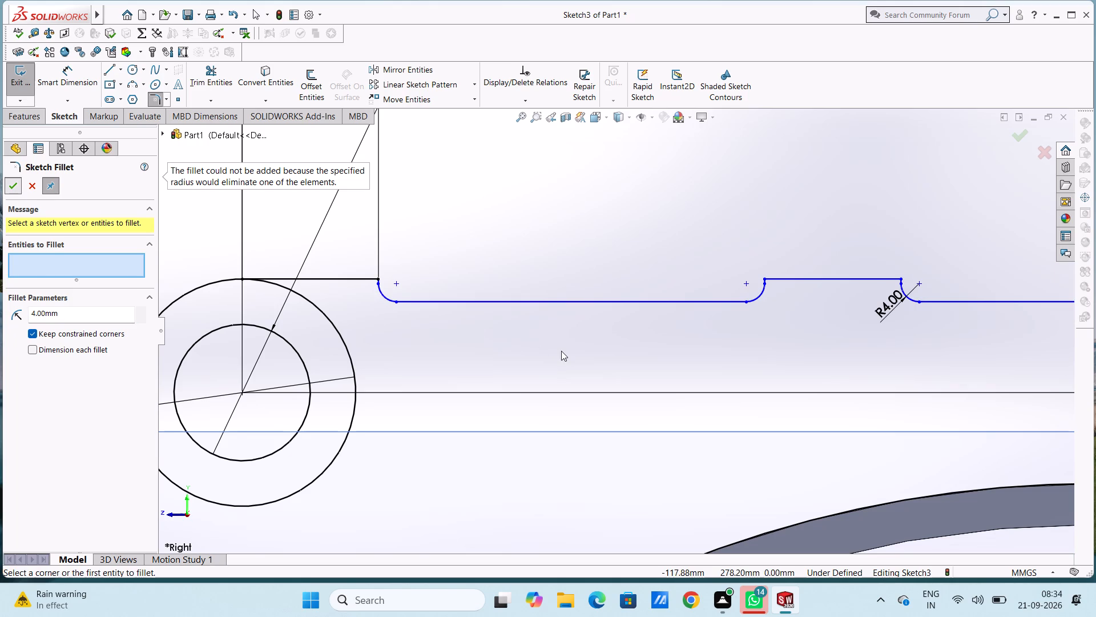
click(7, 183)
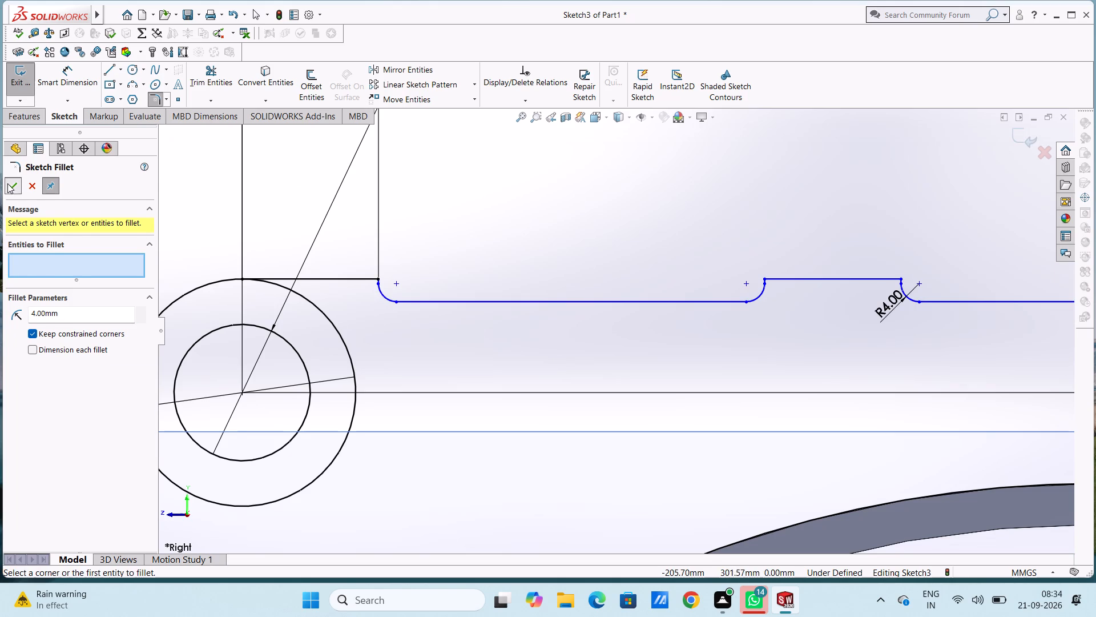
Fillet the profile's top outer corner above the strip's free end with a 15 mm radius.
scroll(767, 484, up, 5)
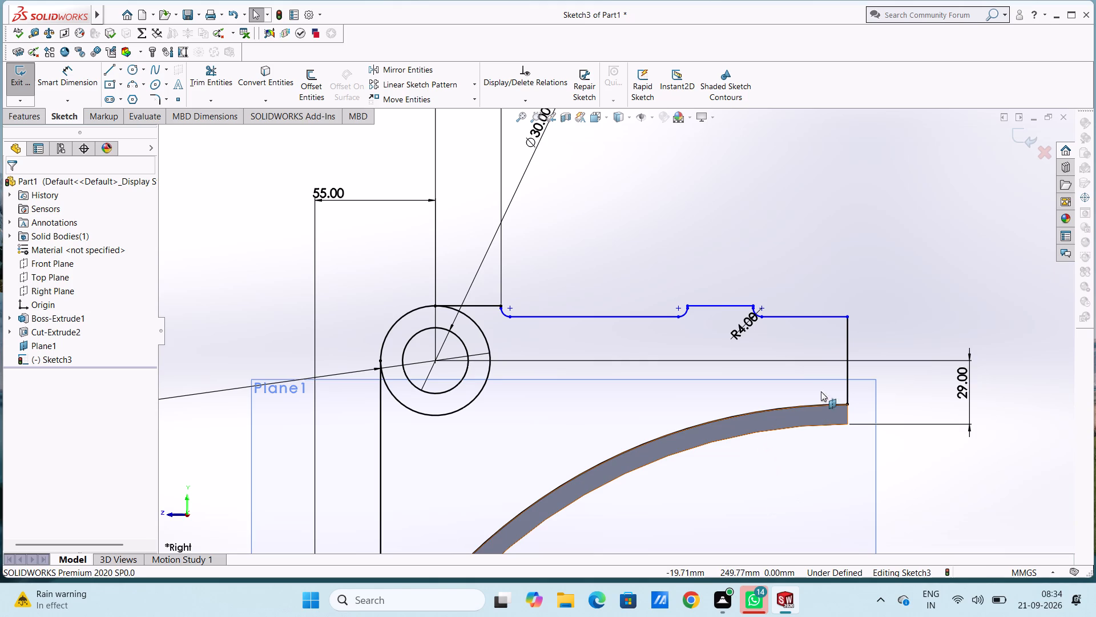
scroll(874, 366, down, 6)
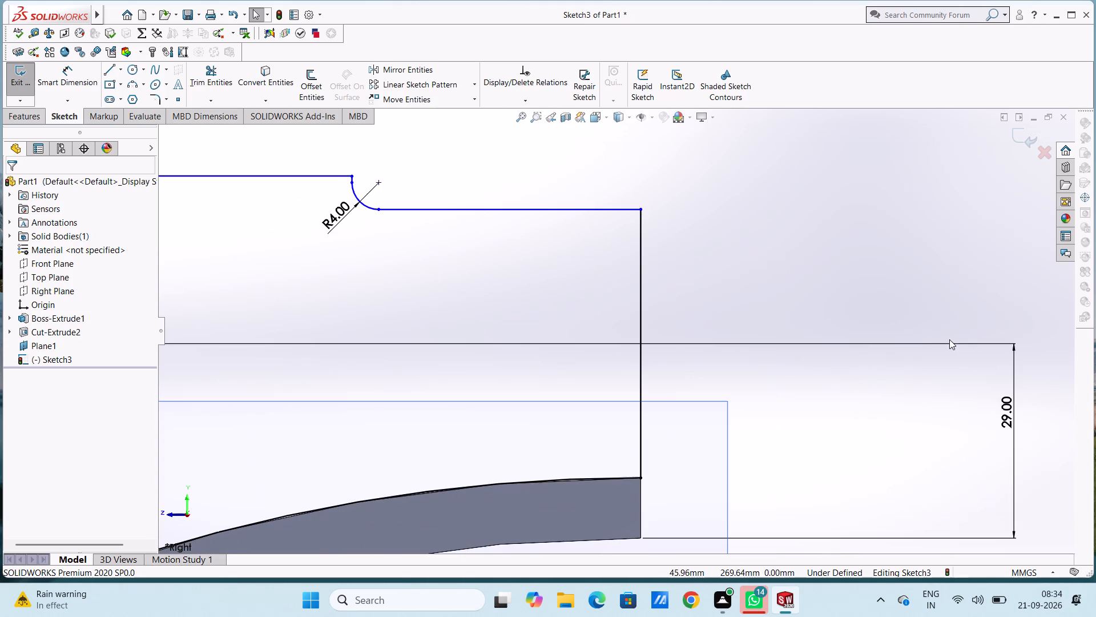
click(151, 99)
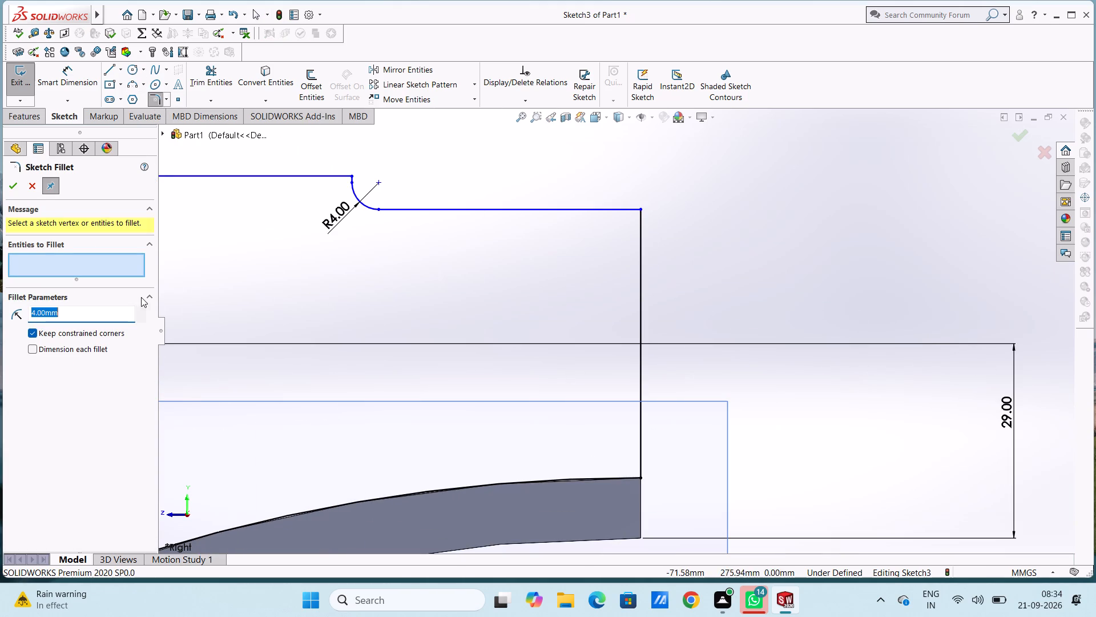
text(15)
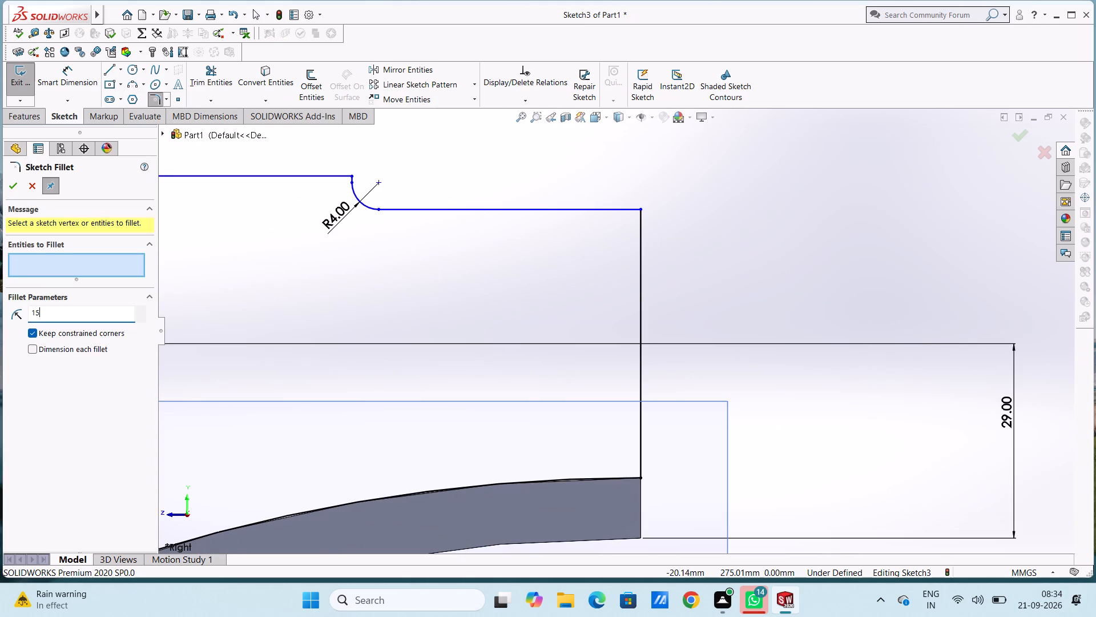
key(Return)
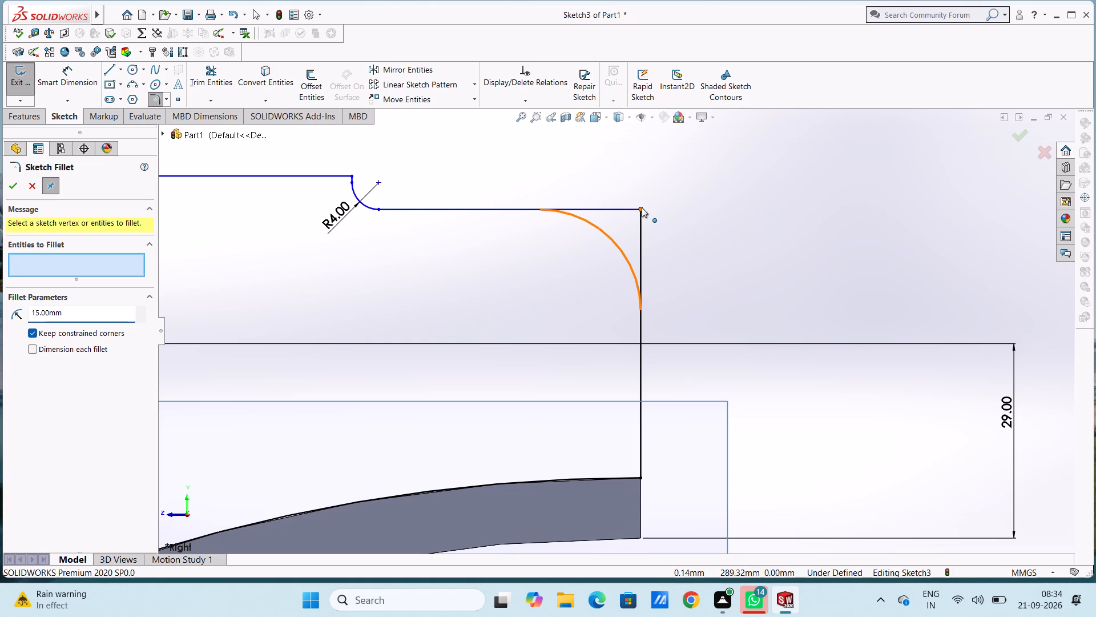
click(642, 207)
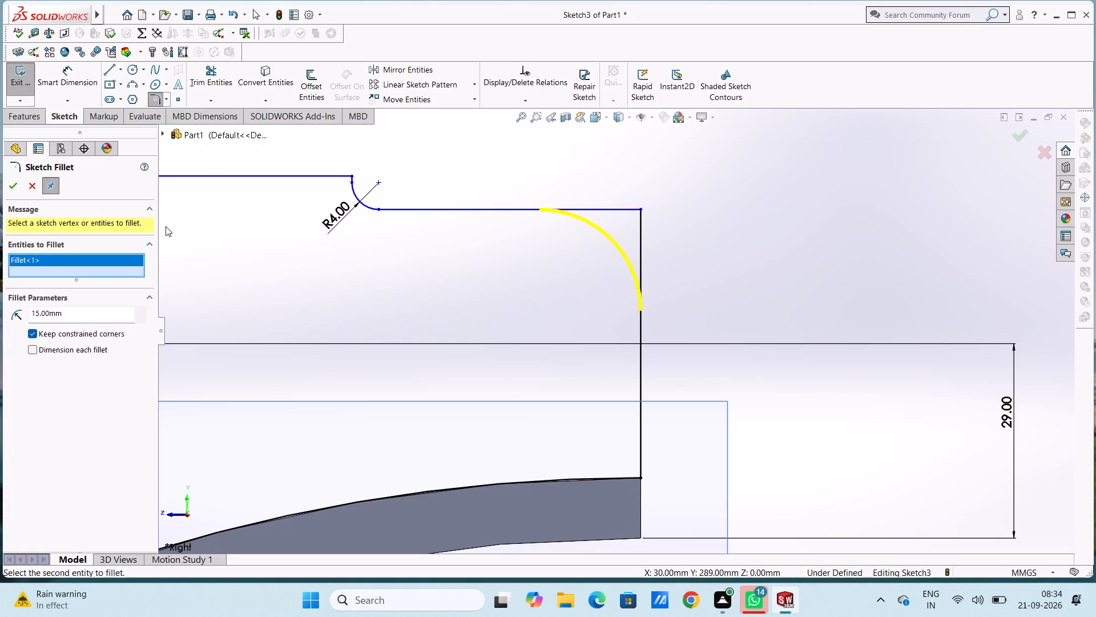
click(5, 192)
click(17, 188)
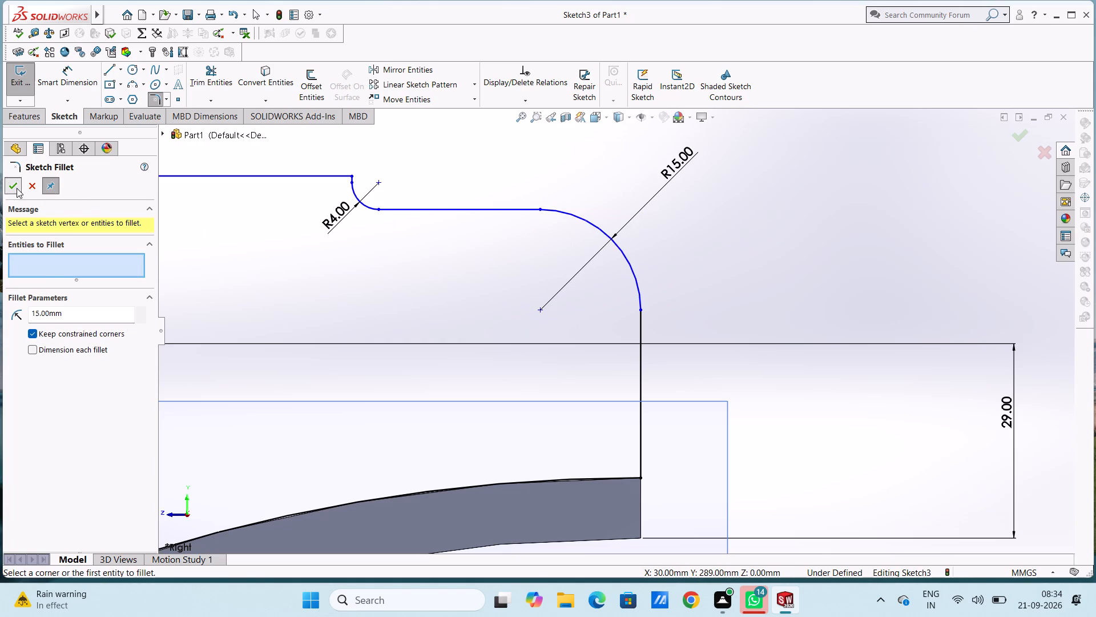
Dimension the horizontal distance between the wide recess's two upper corners and the length of the raised segment beside it.
scroll(627, 406, up, 11)
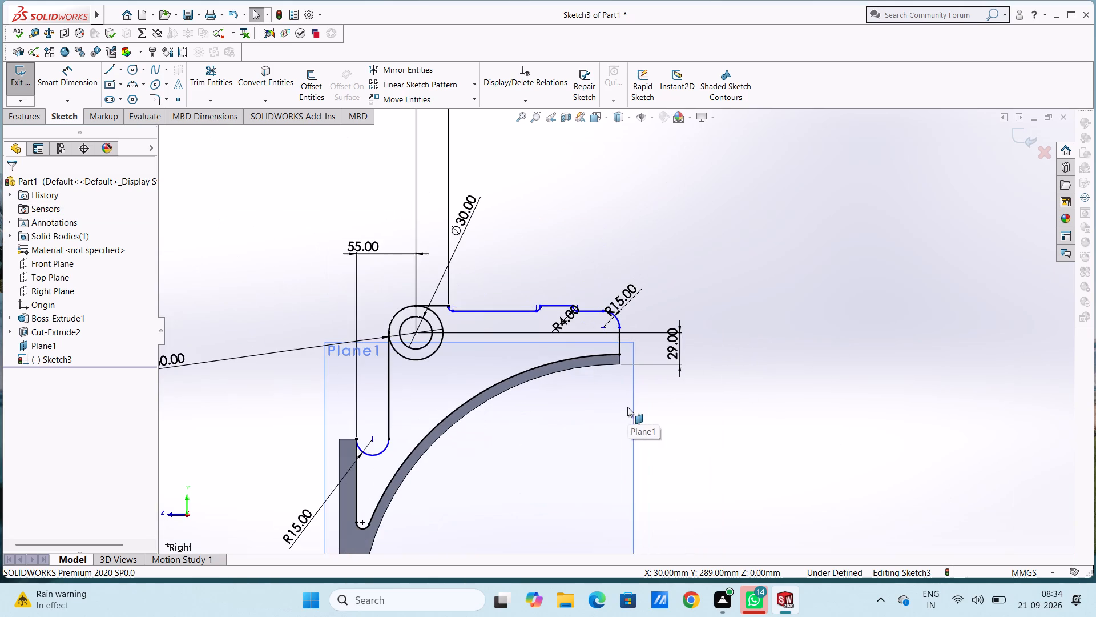
scroll(534, 317, down, 5)
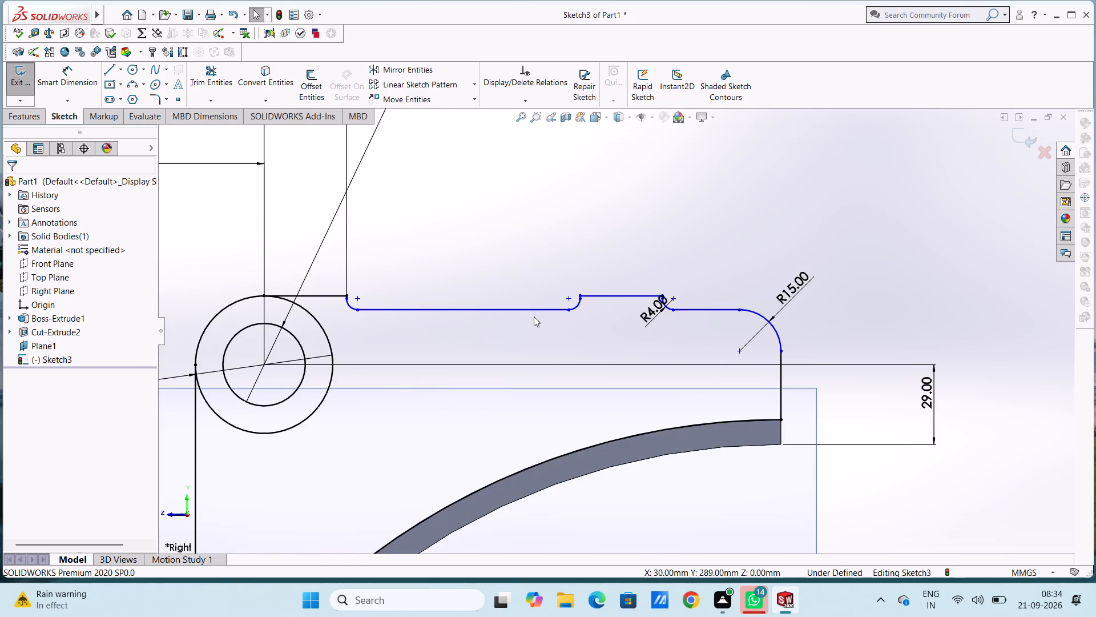
click(66, 90)
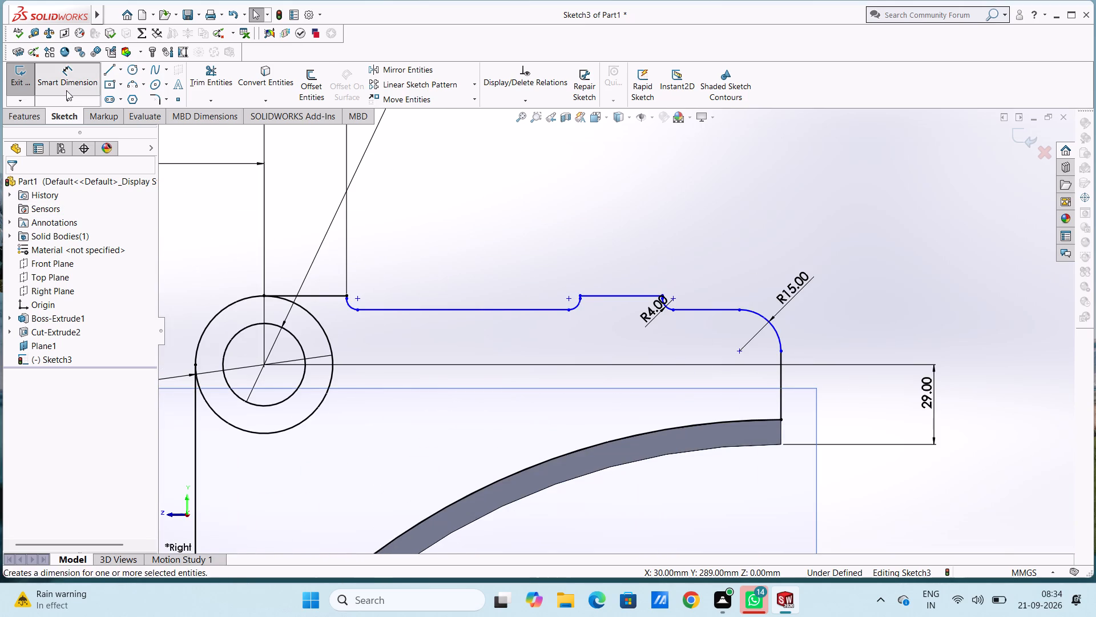
click(346, 295)
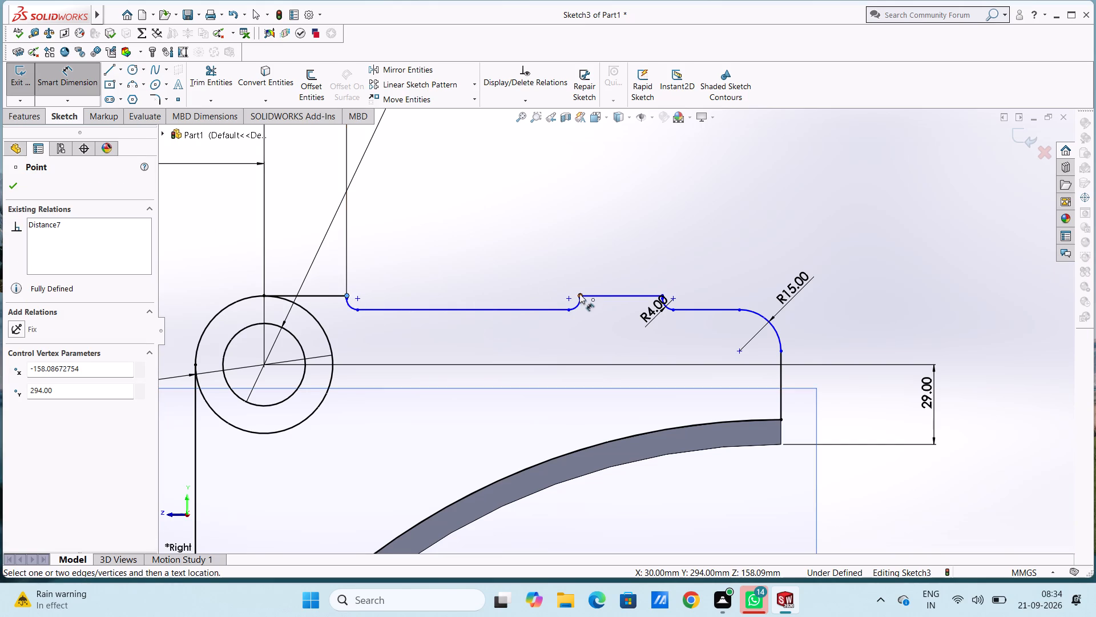
click(579, 294)
click(571, 149)
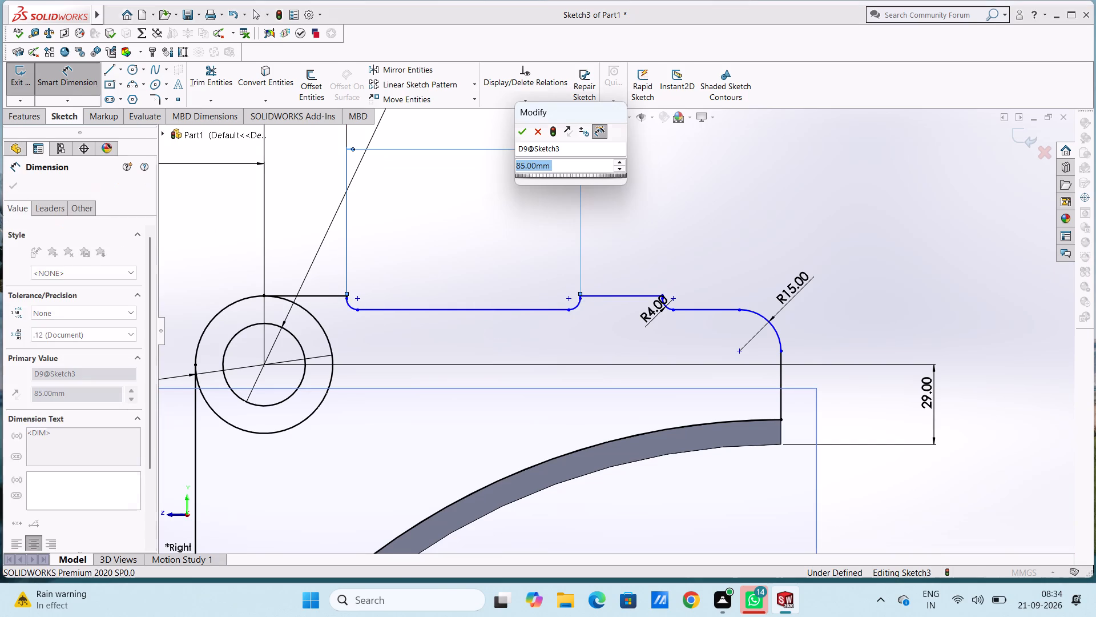
click(521, 134)
click(506, 205)
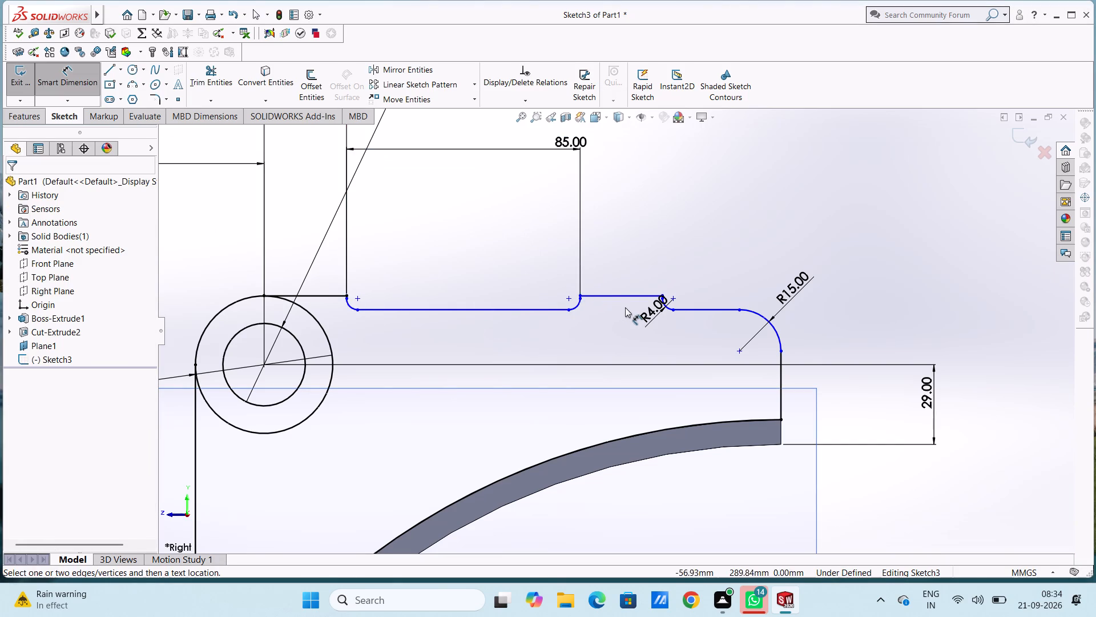
click(623, 297)
click(630, 150)
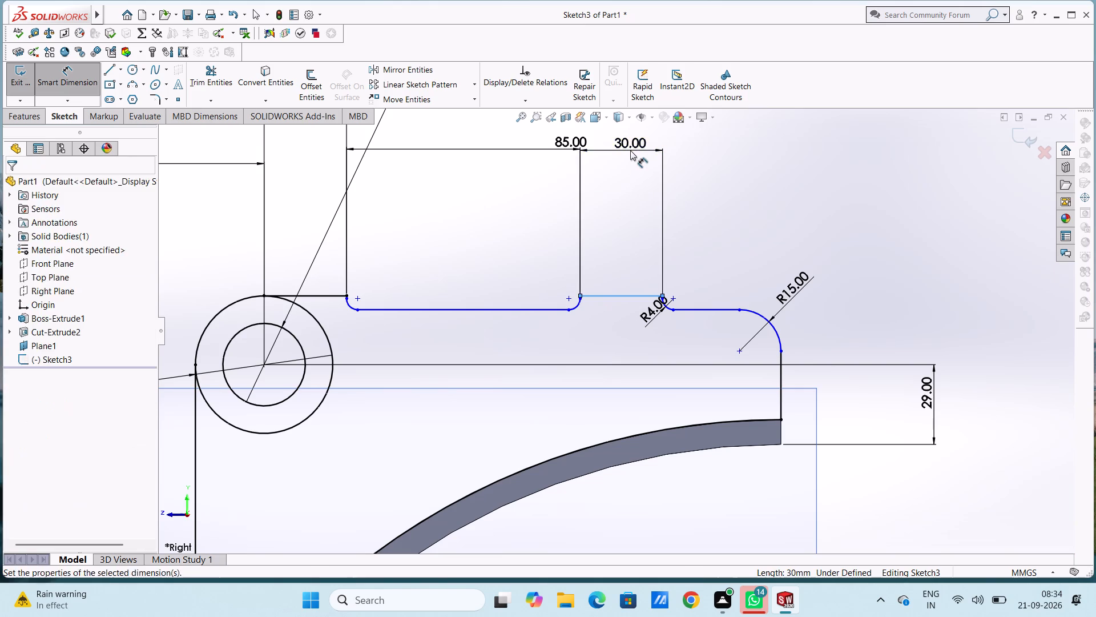
click(578, 138)
click(545, 218)
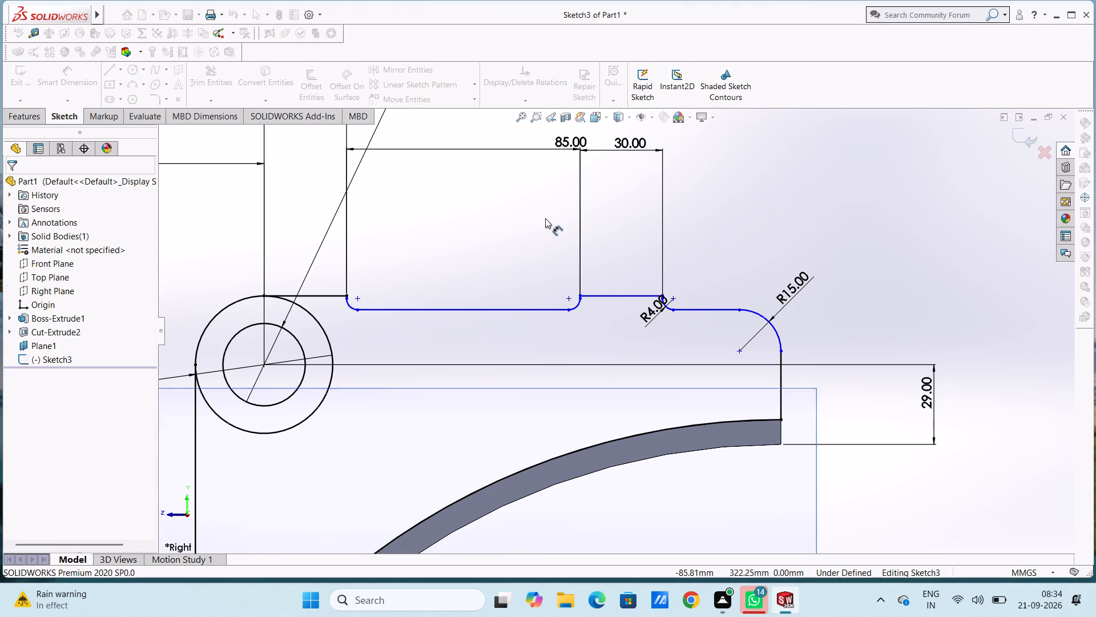
Dimension the short horizontal line between the R4 and R15 fillets and the vertical line above the strip's free end.
scroll(549, 220, up, 5)
scroll(658, 338, down, 4)
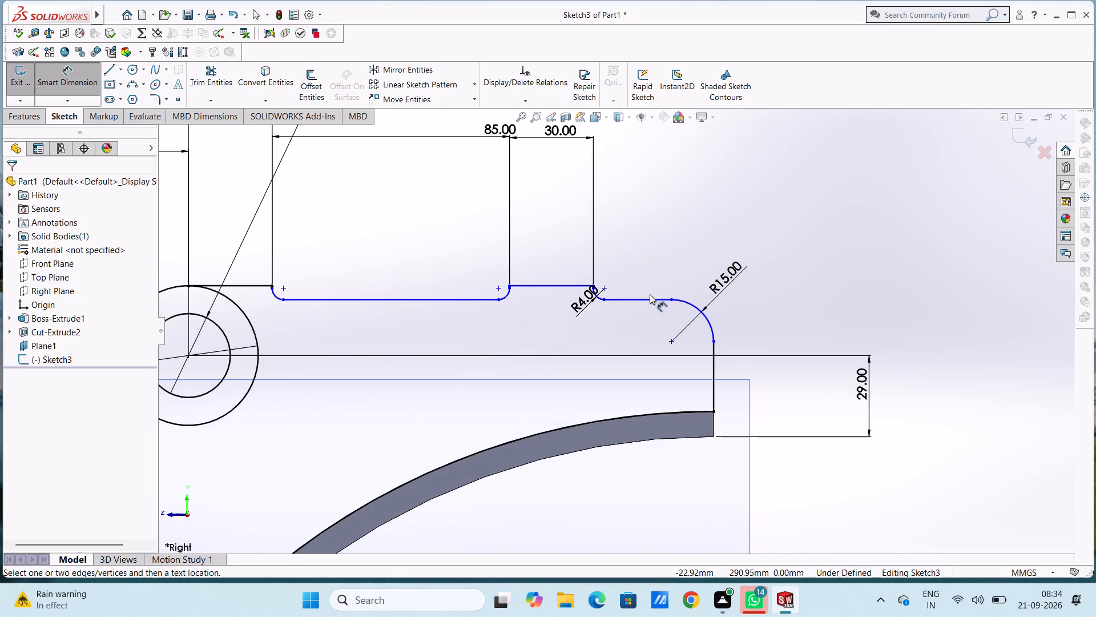
click(648, 299)
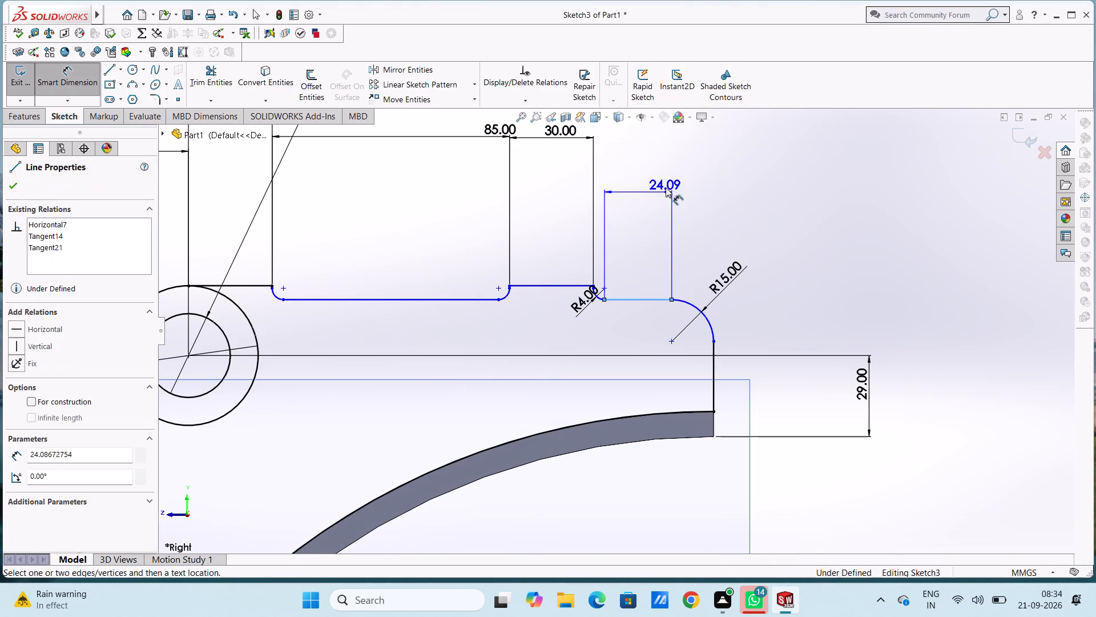
click(666, 175)
click(610, 151)
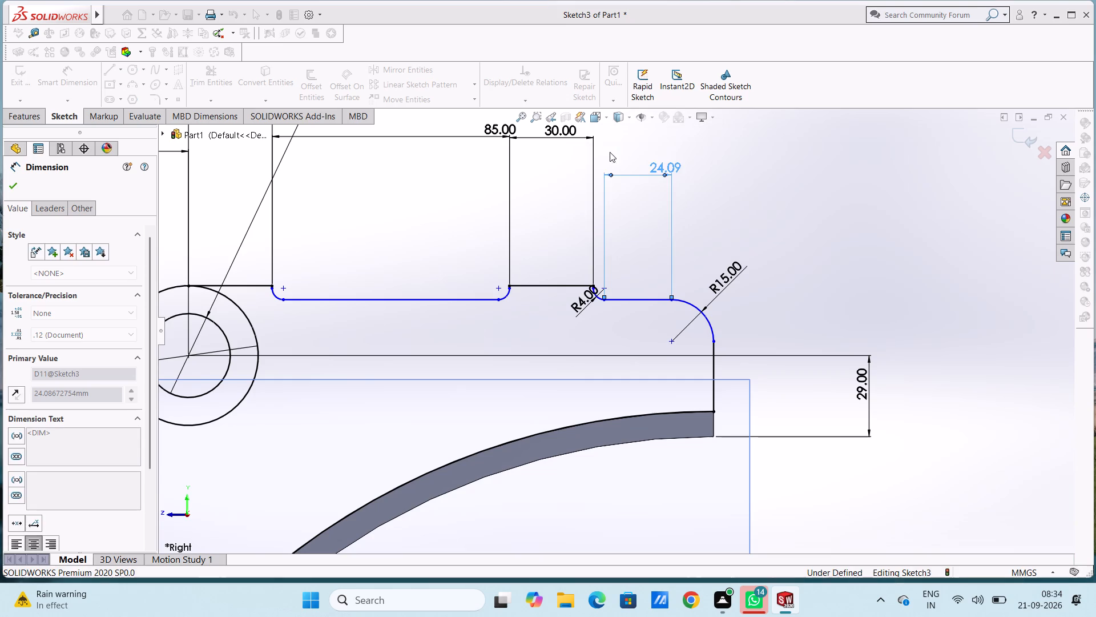
click(610, 152)
click(712, 359)
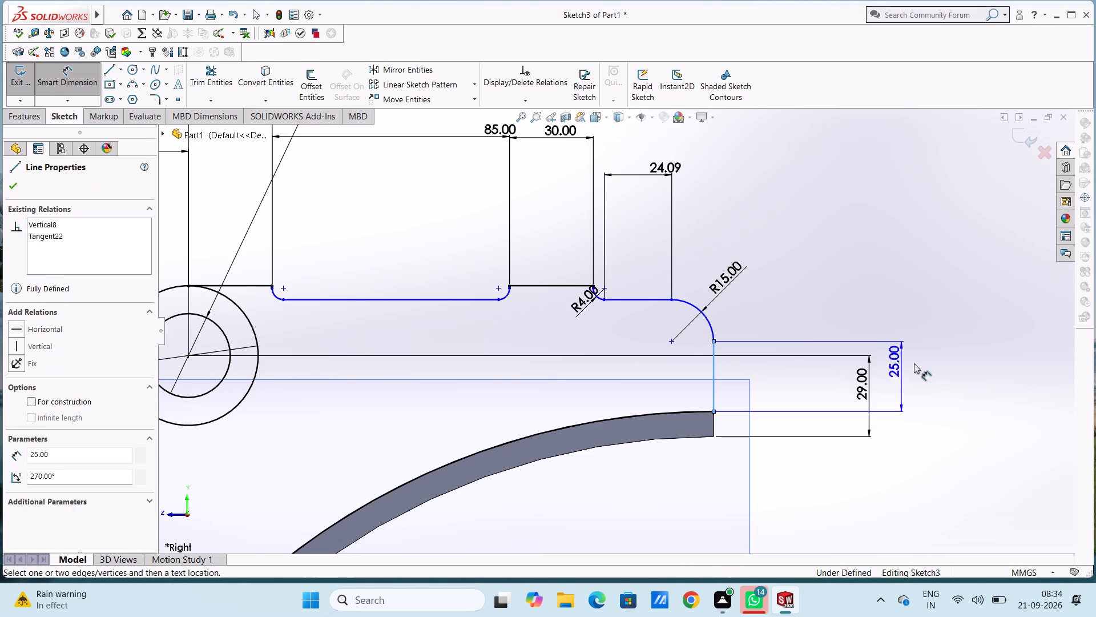
click(936, 370)
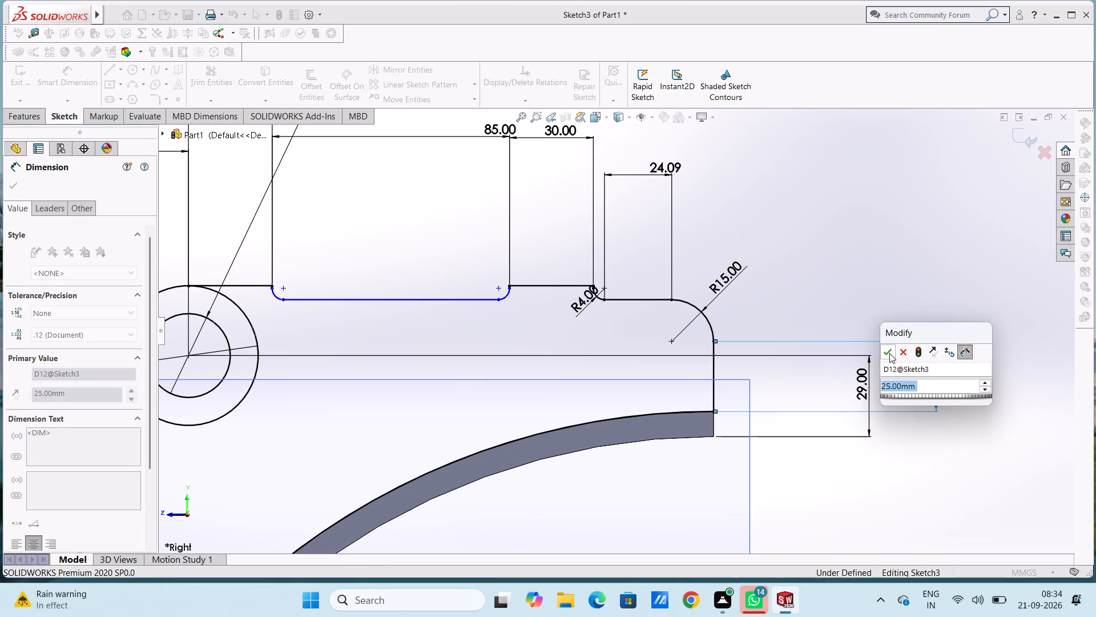
click(889, 352)
click(877, 290)
Dimension the vertical distance from the wide recess's floor line to the lower corner of the strip's free end.
scroll(851, 348, up, 5)
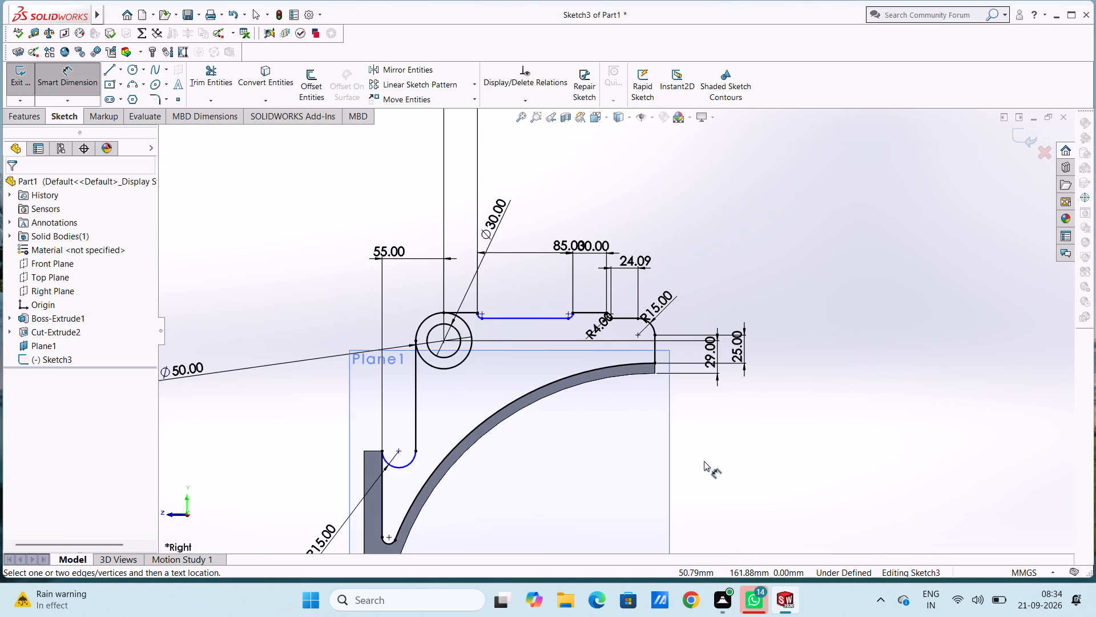
scroll(658, 462, up, 3)
scroll(571, 407, down, 6)
scroll(569, 410, up, 2)
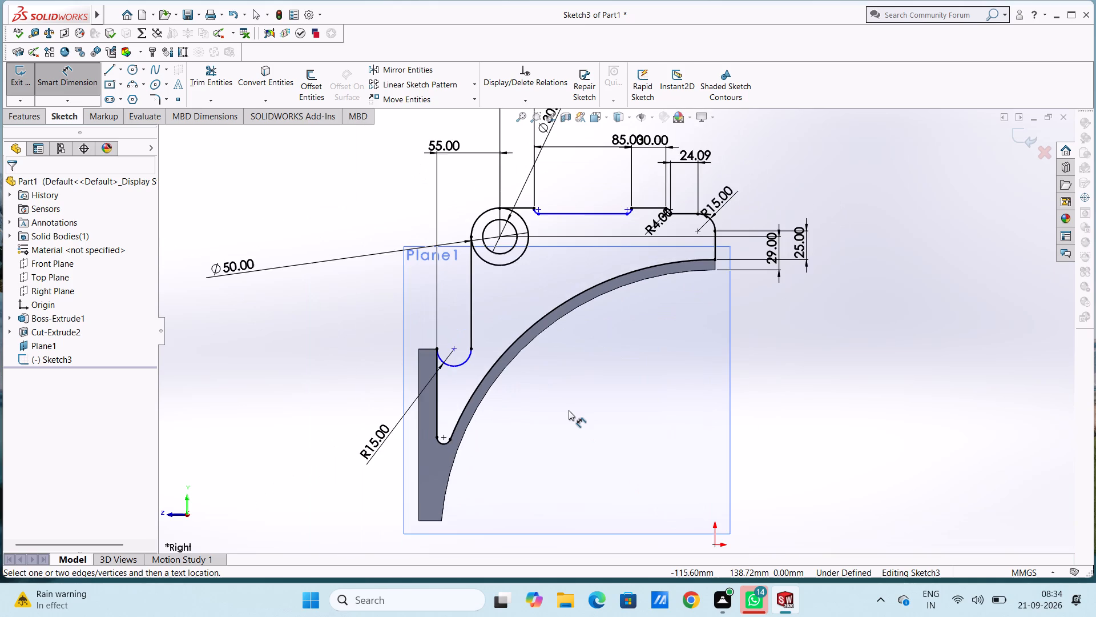
scroll(569, 410, up, 3)
scroll(576, 311, down, 6)
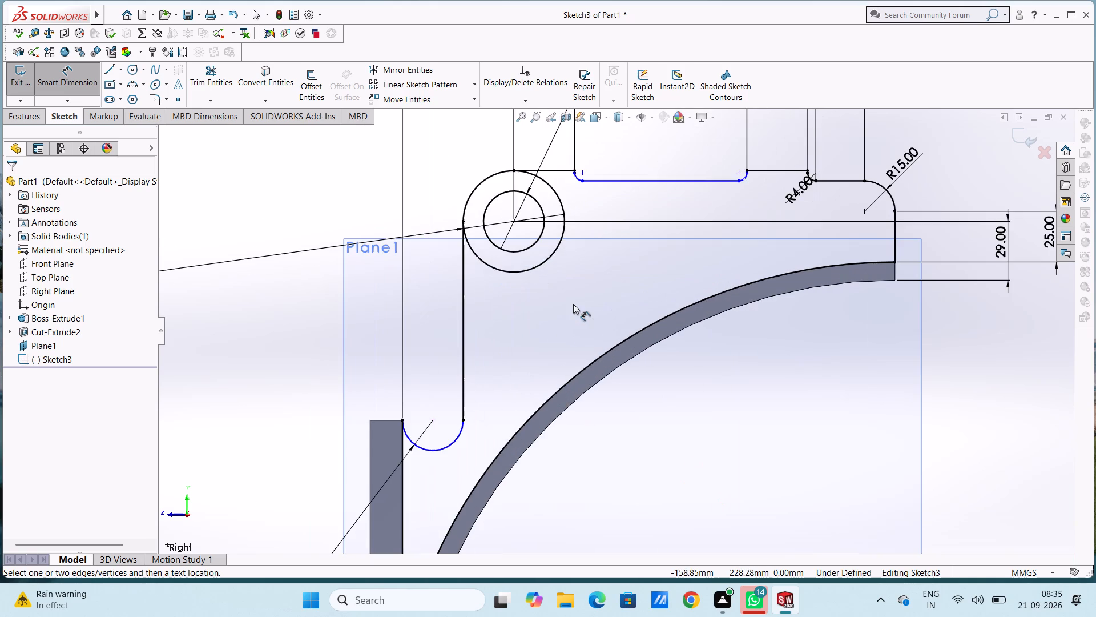
click(649, 179)
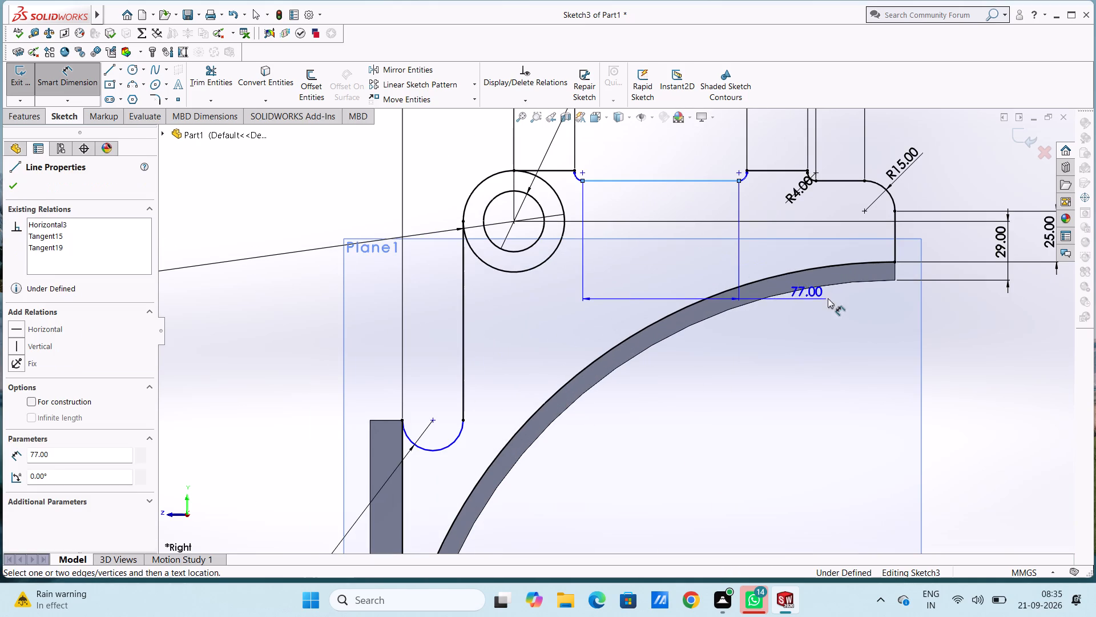
click(895, 281)
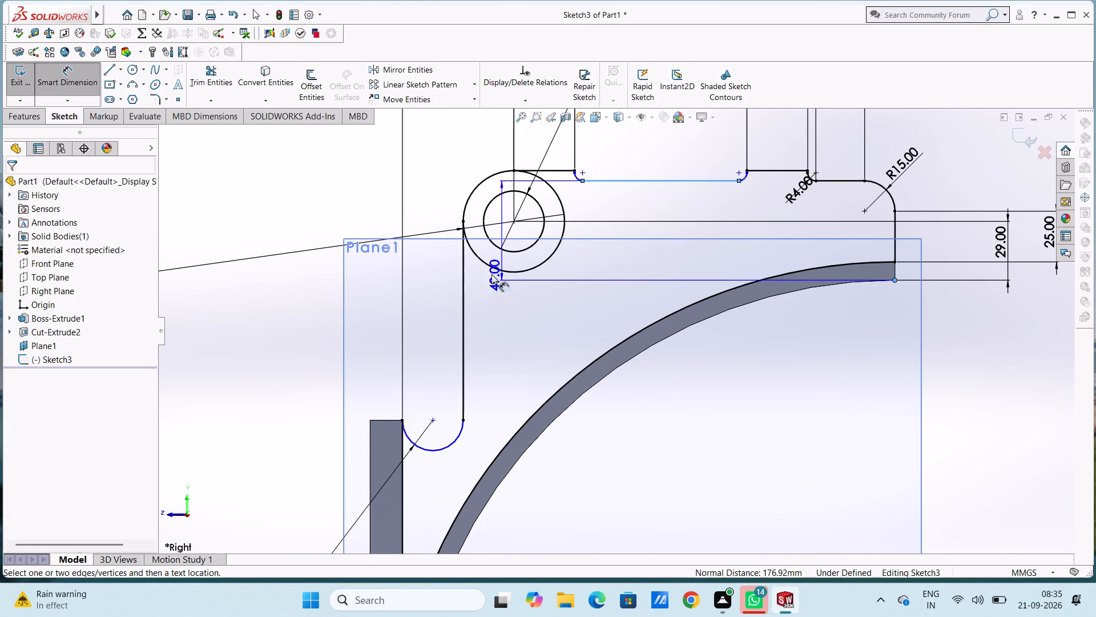
click(229, 263)
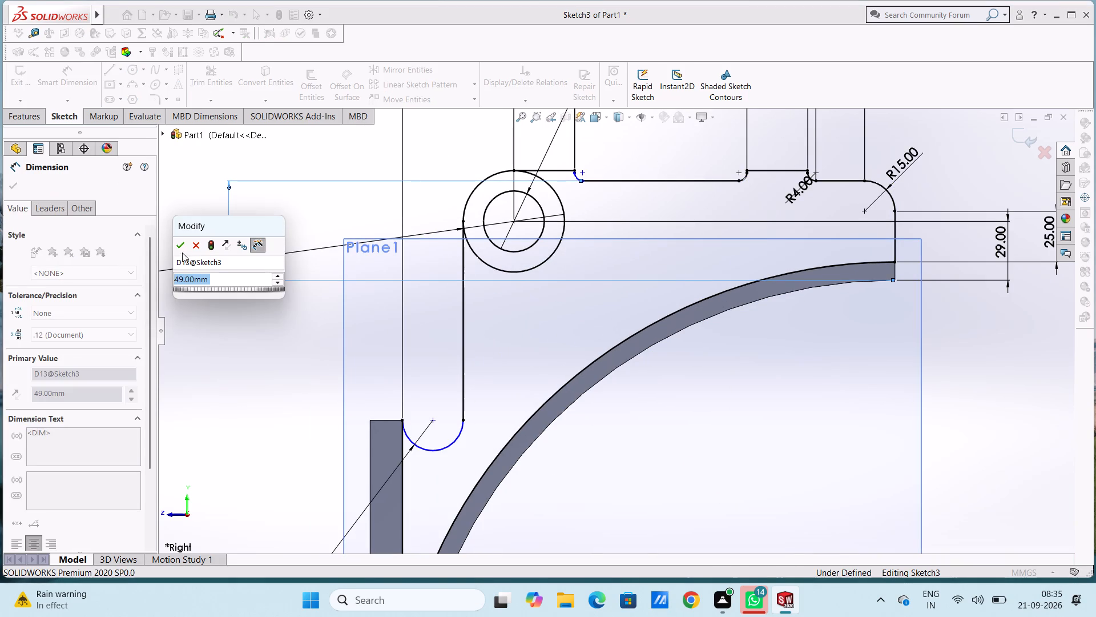
click(178, 248)
click(196, 176)
scroll(614, 431, up, 5)
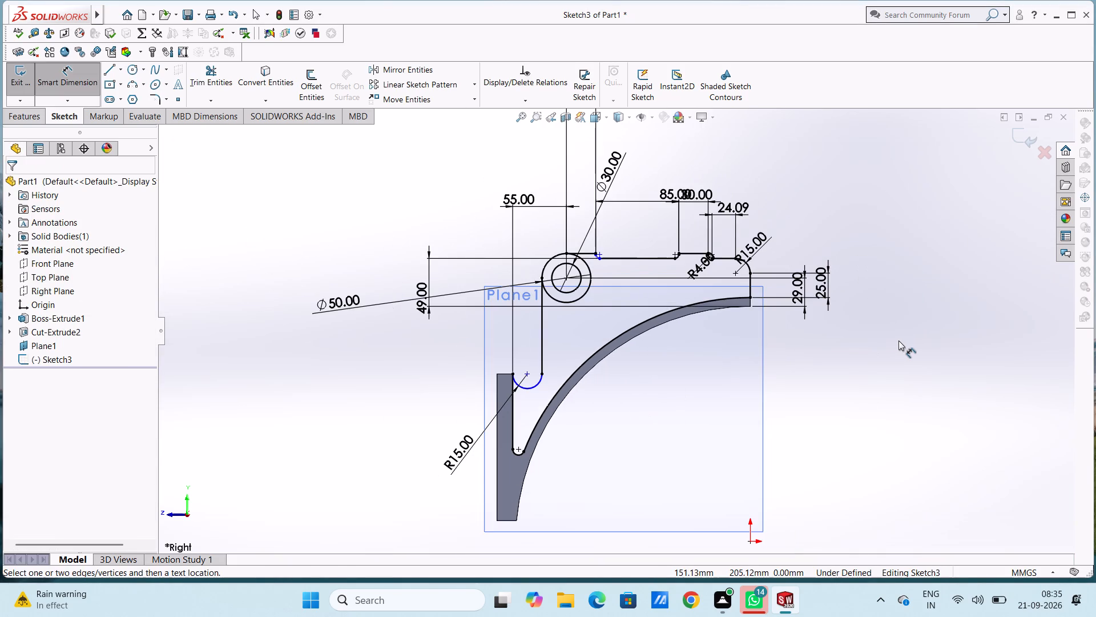
key(Escape)
key(Escape)
Extrude the plate region and the ring region around the 30 mm hole by 16 mm, merged with the body.
middle_drag(906, 307, 860, 427)
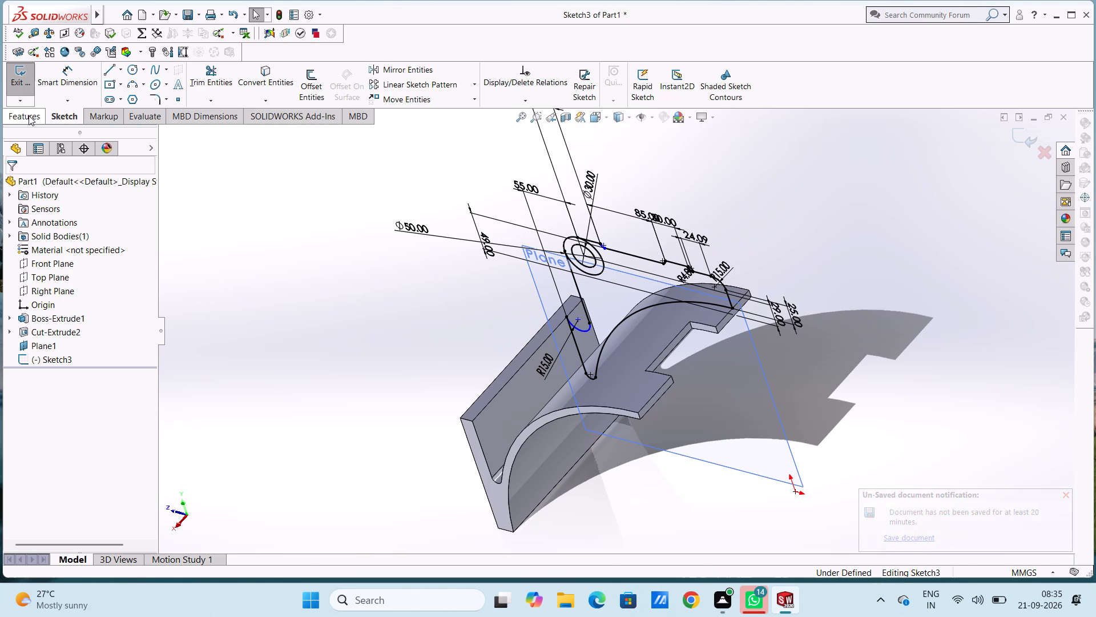
click(9, 118)
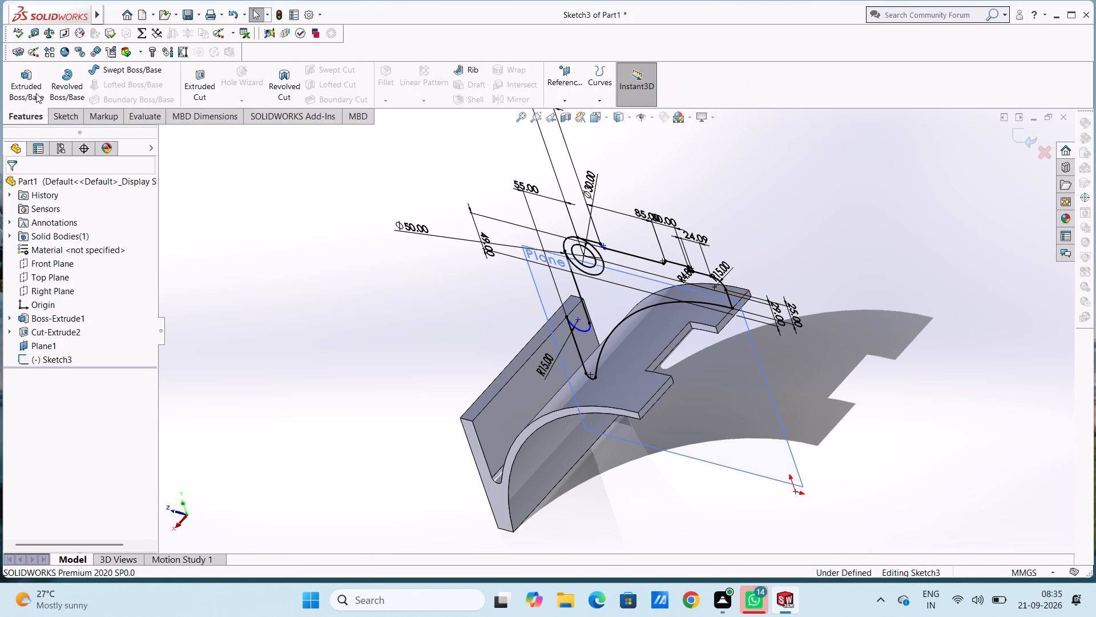
click(32, 91)
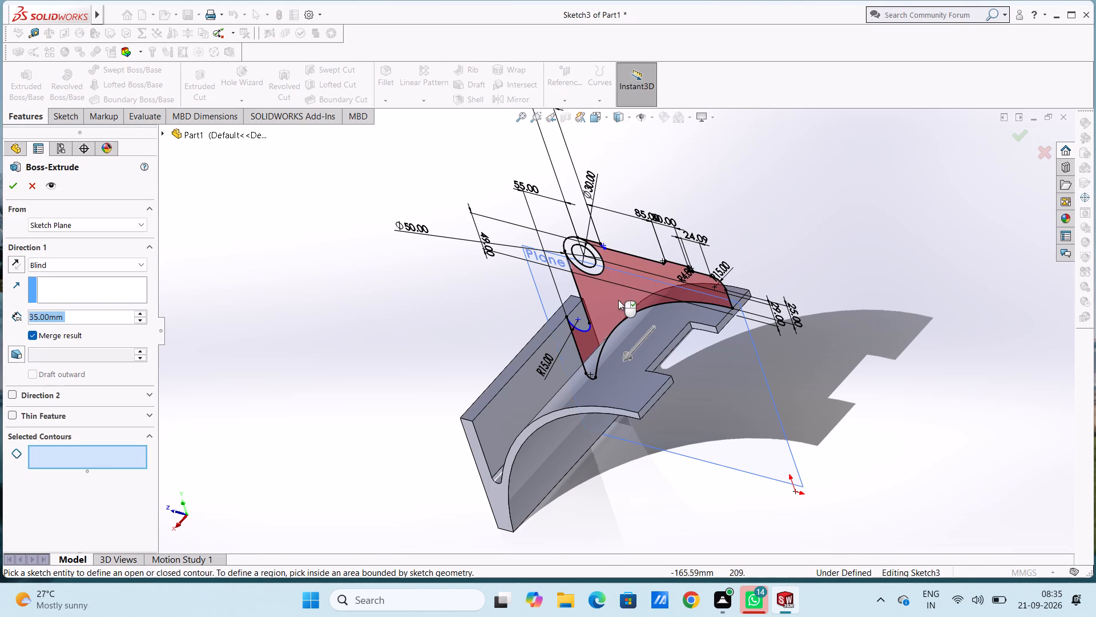
click(619, 294)
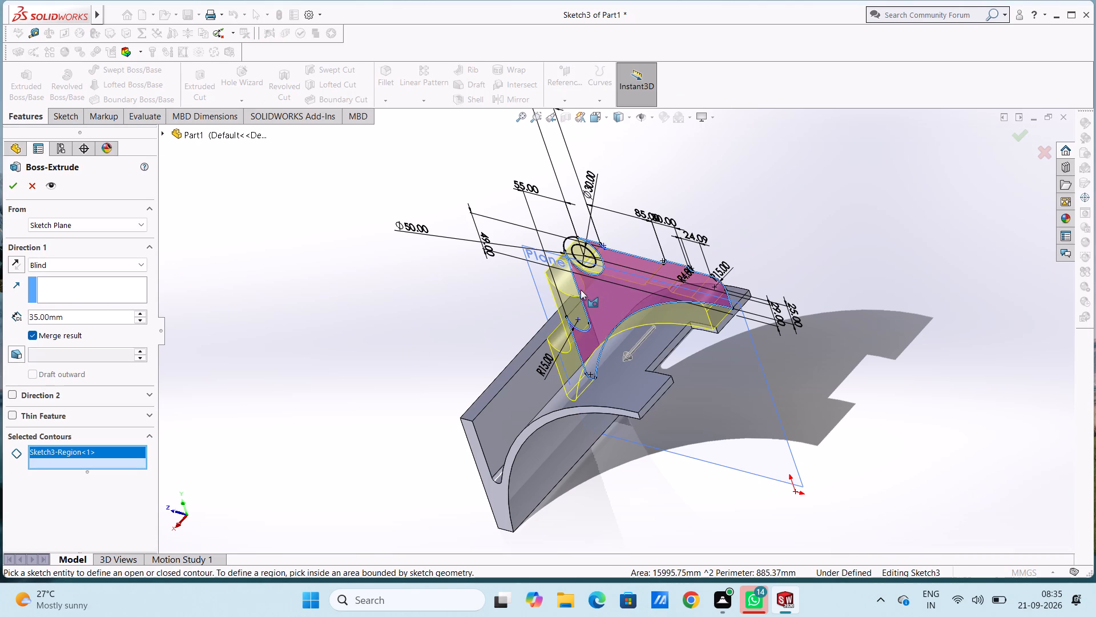
middle_drag(397, 251, 430, 274)
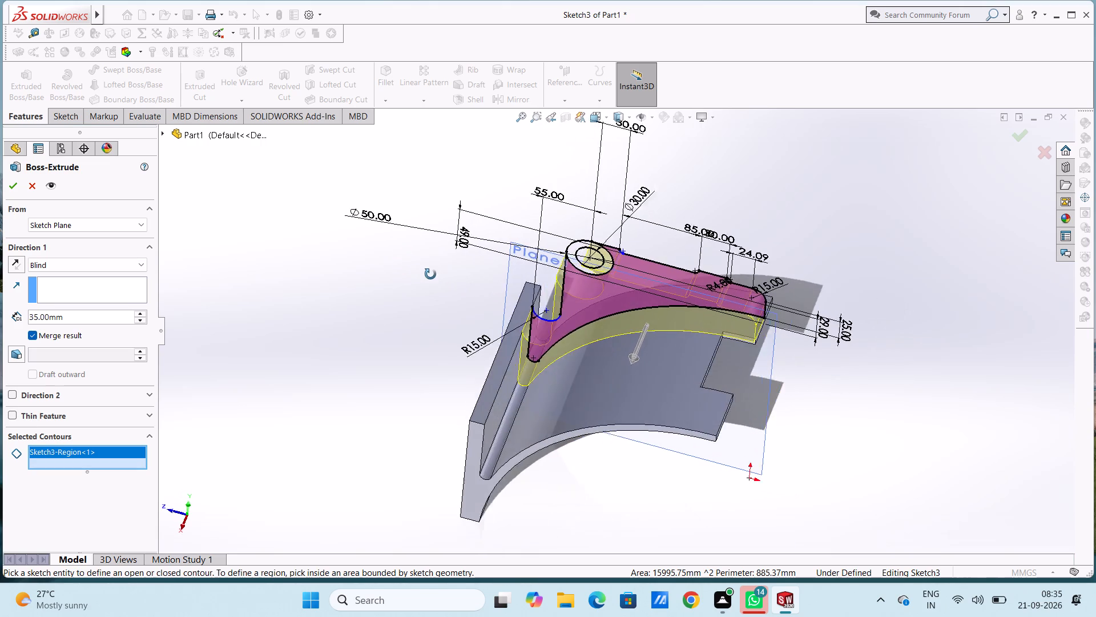
middle_drag(430, 274, 435, 277)
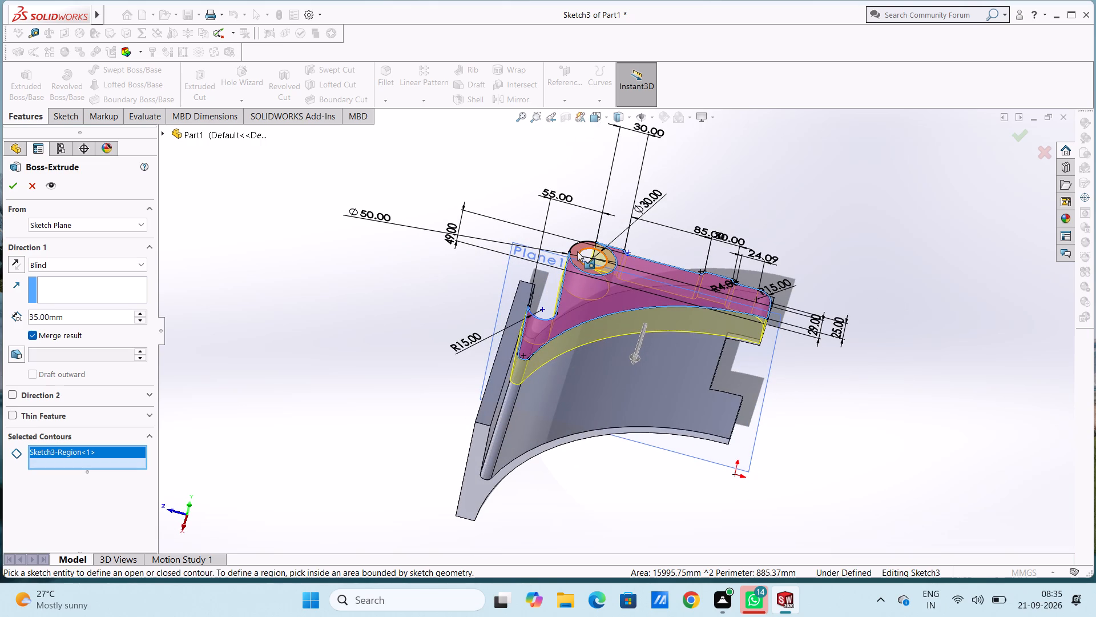
click(574, 253)
middle_drag(278, 331, 246, 283)
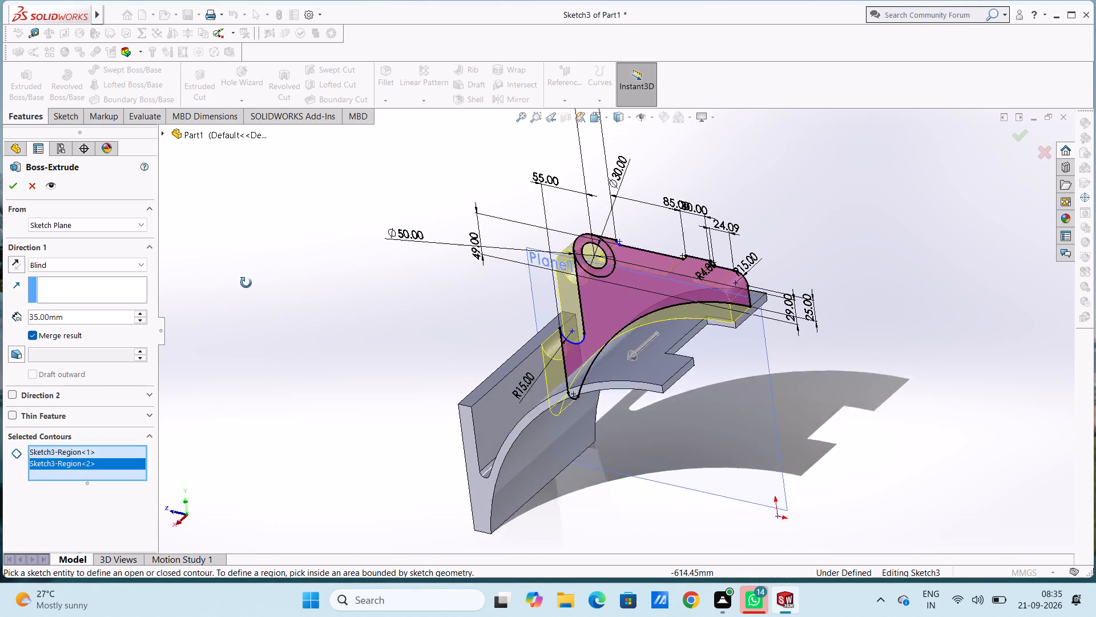
middle_drag(246, 283, 235, 320)
double_click(85, 318)
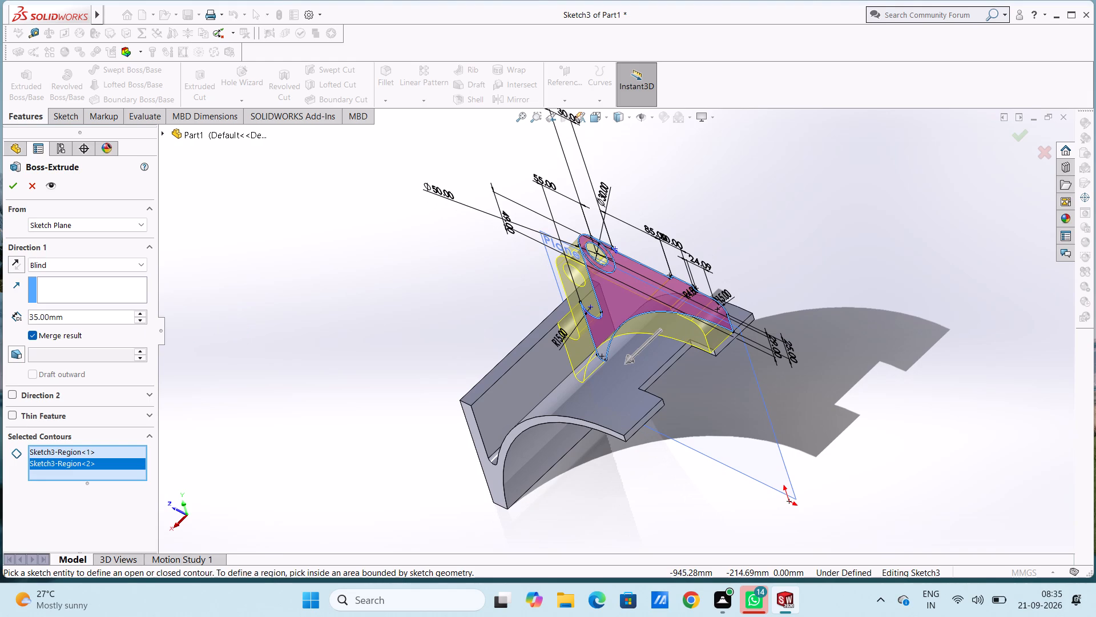
text(16)
key(Return)
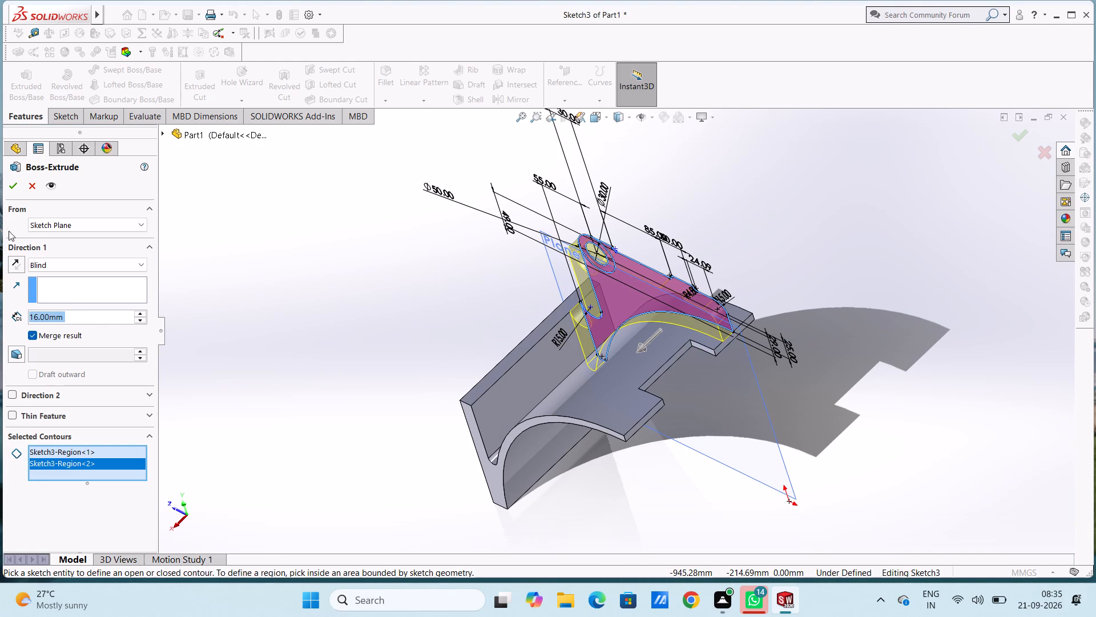
click(13, 188)
Hide the offset plane Plane1 that carries the plate sketch.
middle_drag(240, 254, 246, 288)
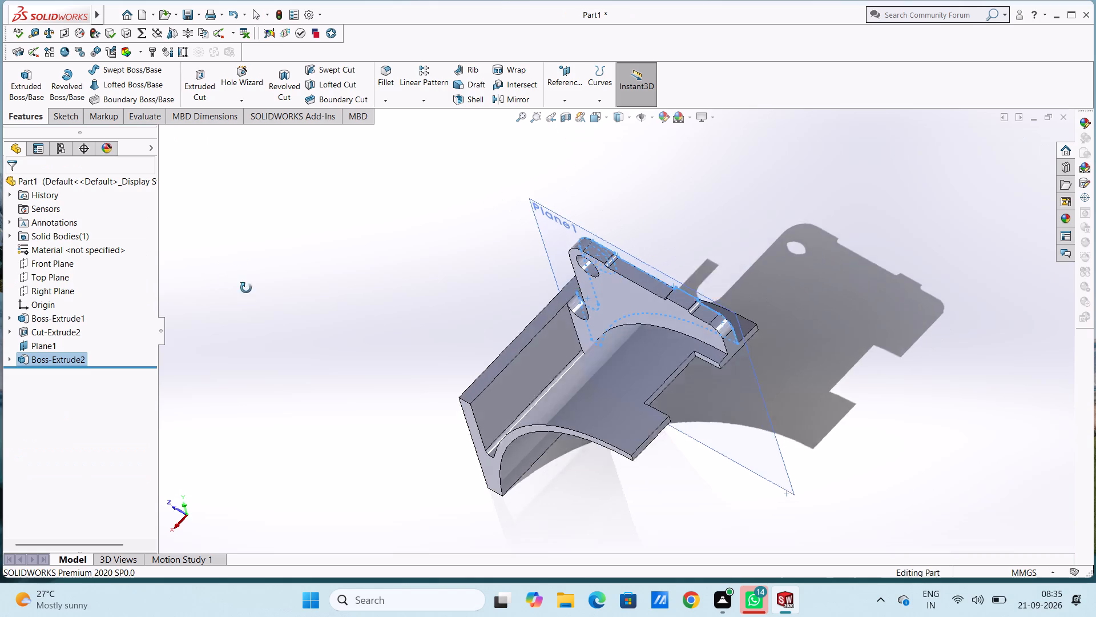
middle_drag(246, 288, 240, 368)
middle_drag(265, 328, 320, 236)
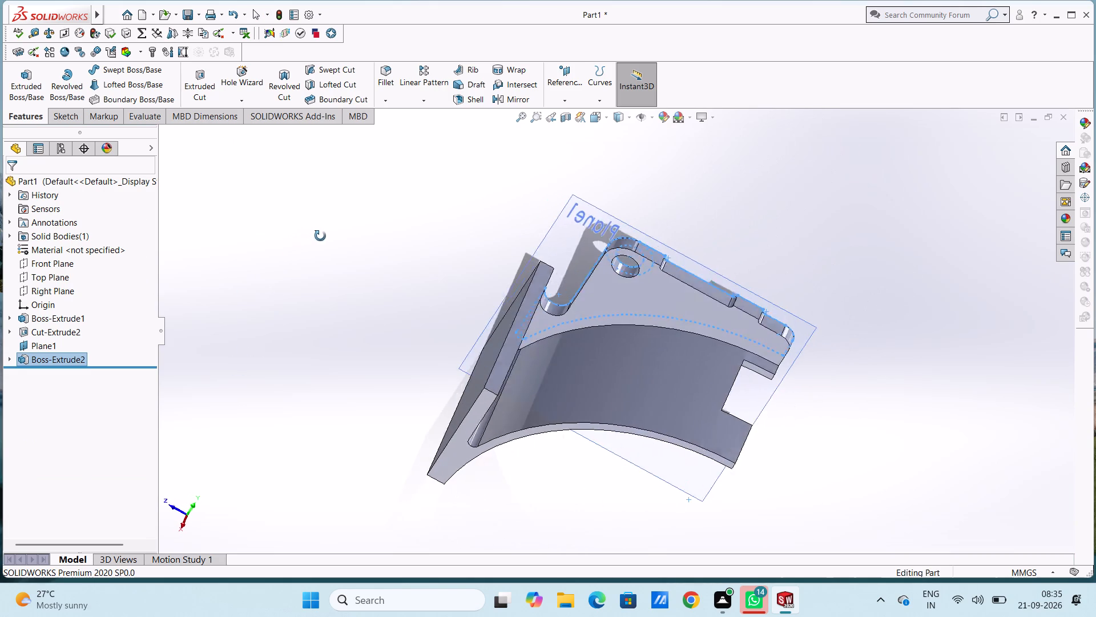
middle_drag(320, 236, 323, 230)
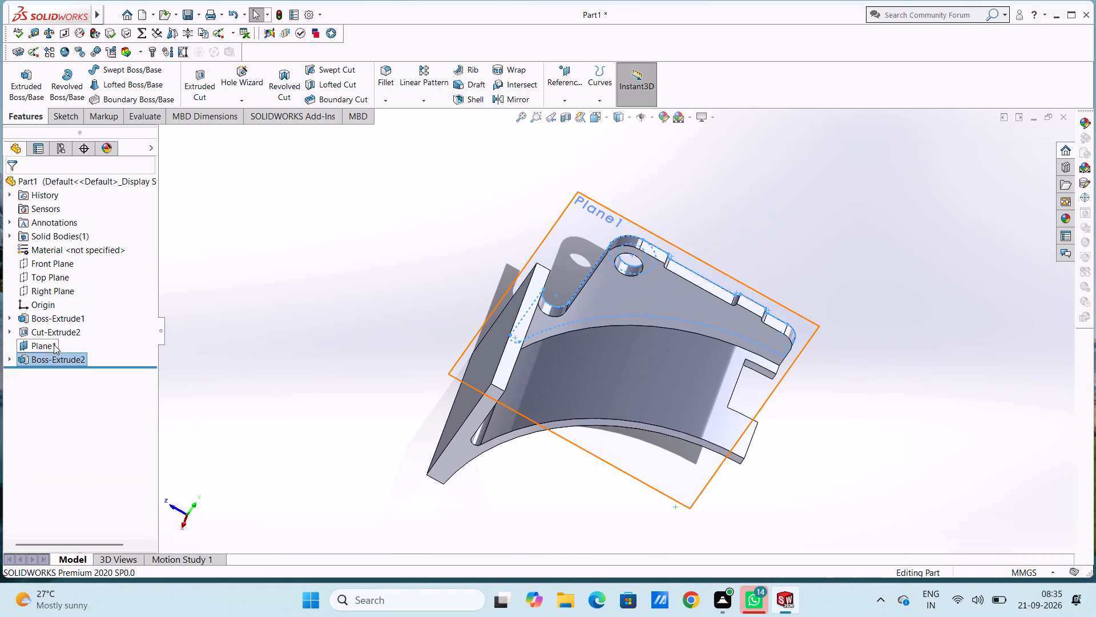
click(51, 344)
click(79, 326)
click(269, 310)
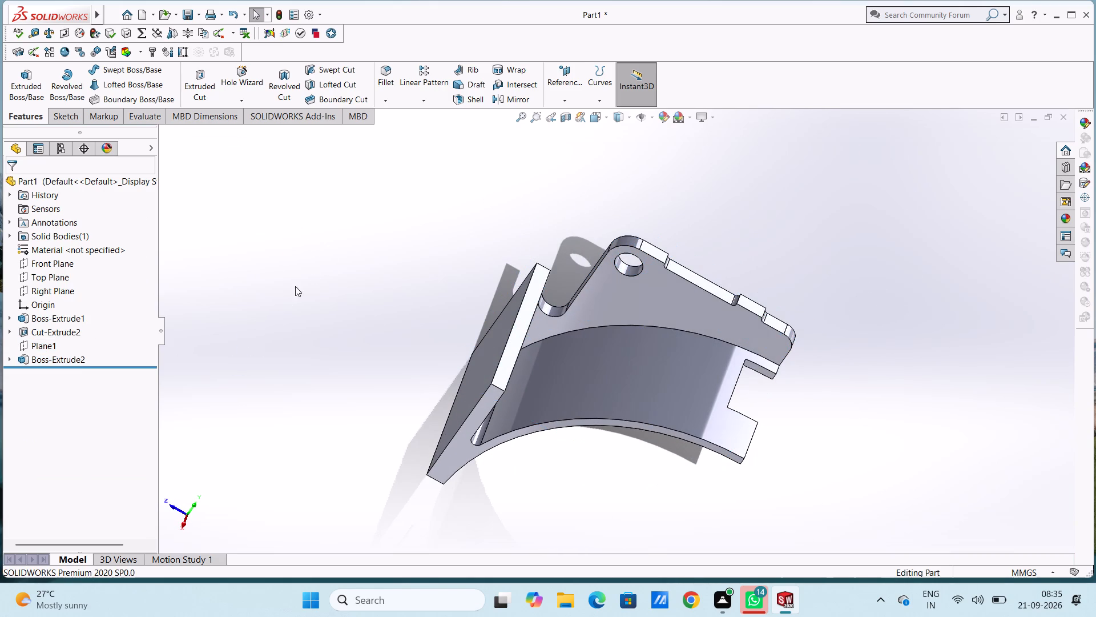
Examine the part from all around, including left and right side views, checking how the plate joins the curved strip and flange.
middle_drag(349, 232, 354, 149)
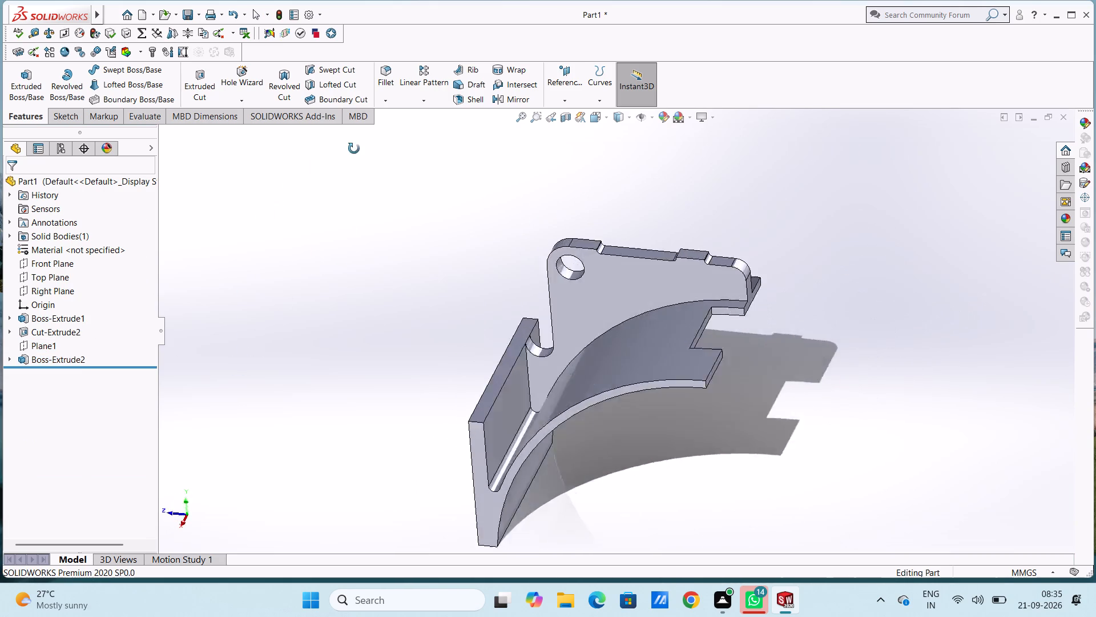
middle_drag(354, 149, 188, 308)
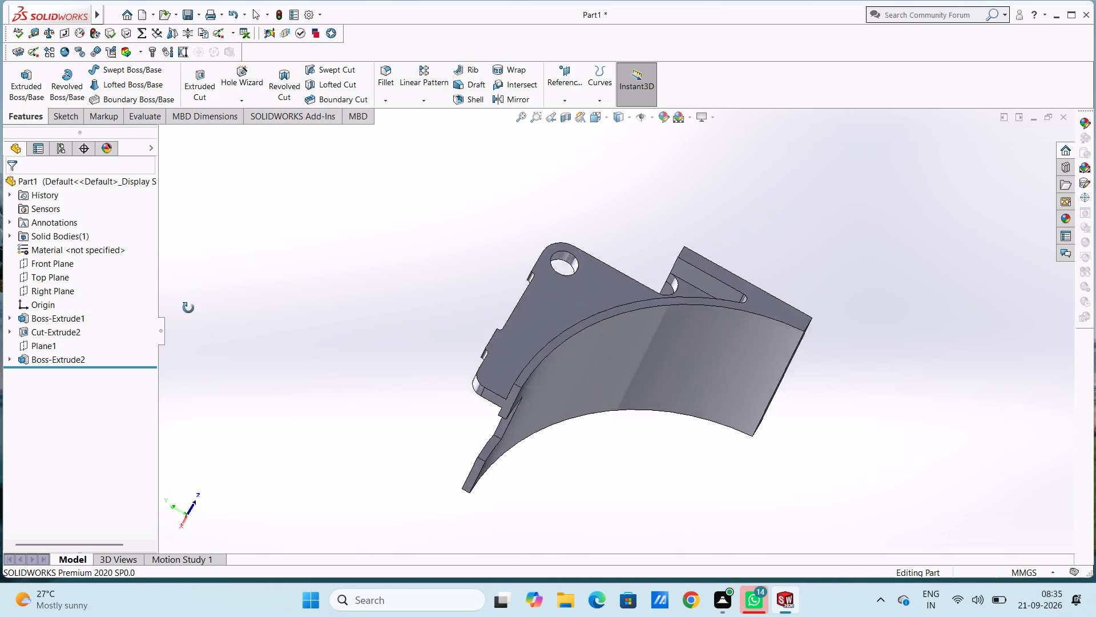
middle_drag(188, 308, 353, 411)
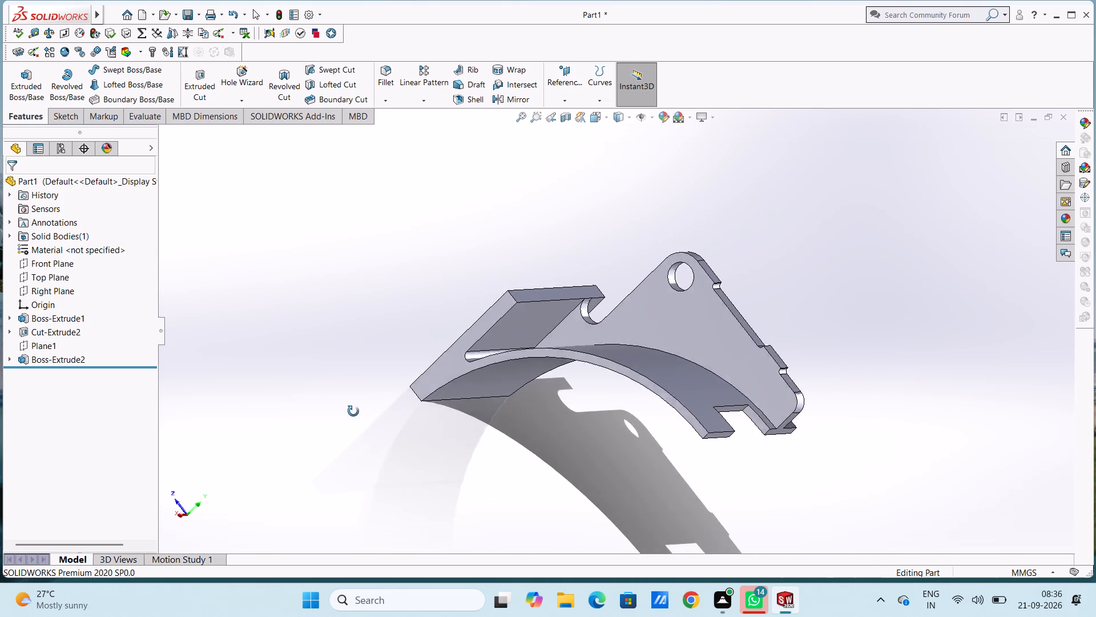
middle_drag(353, 411, 317, 424)
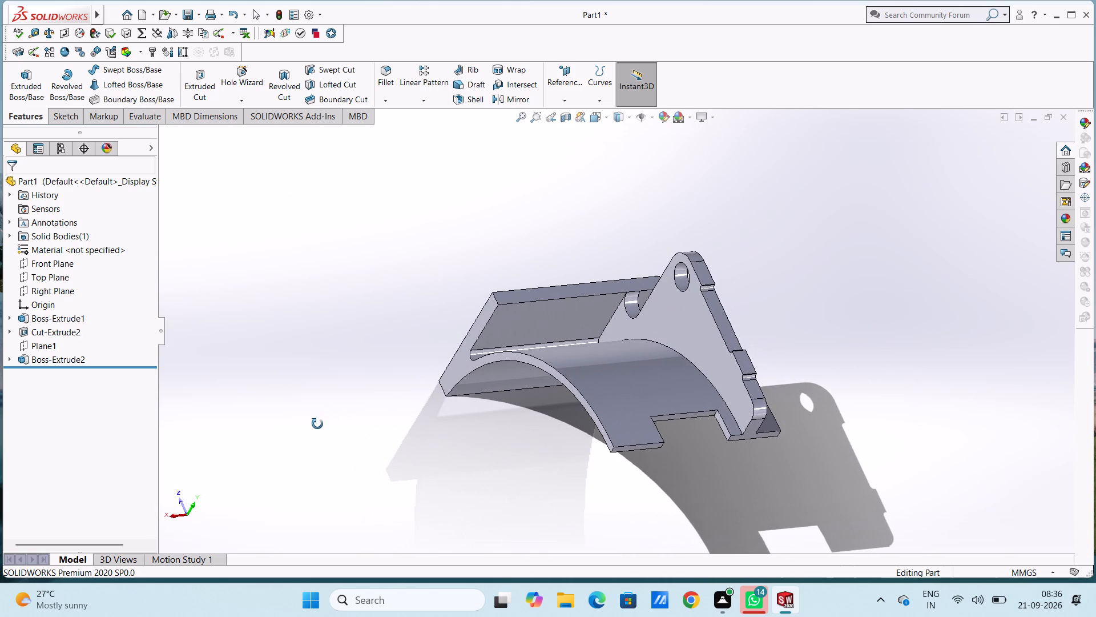
middle_drag(317, 424, 339, 356)
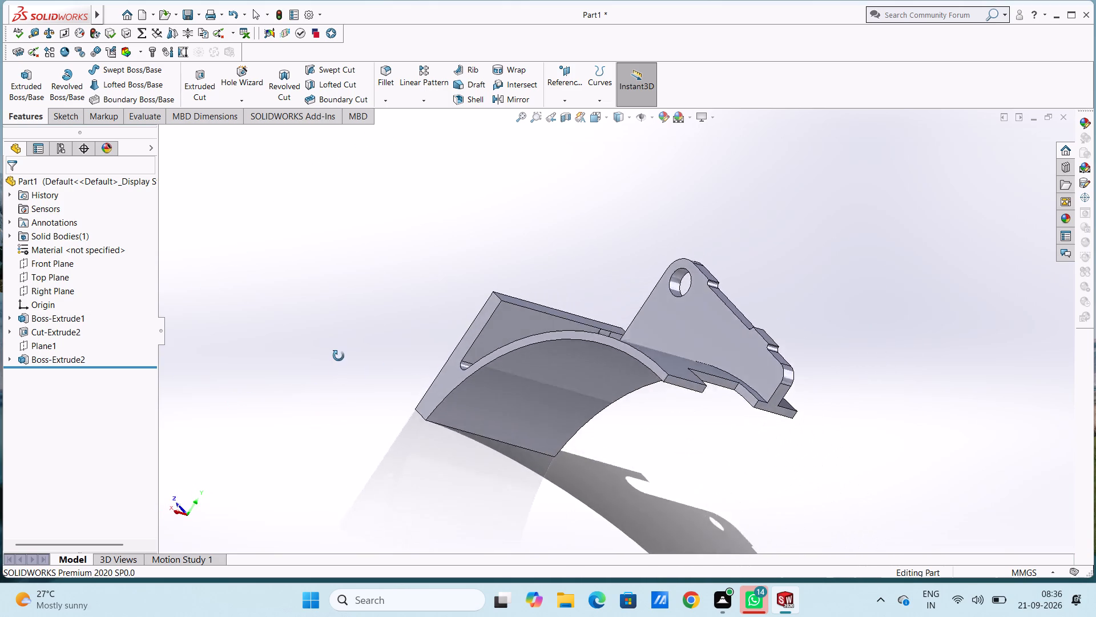
middle_drag(339, 356, 362, 416)
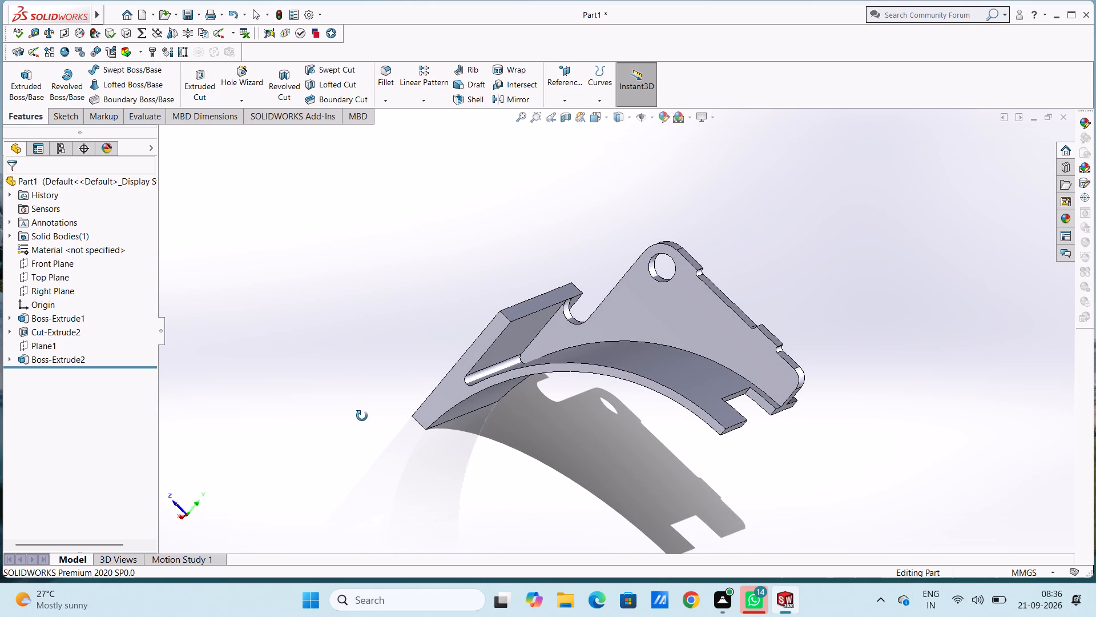
middle_drag(362, 416, 358, 416)
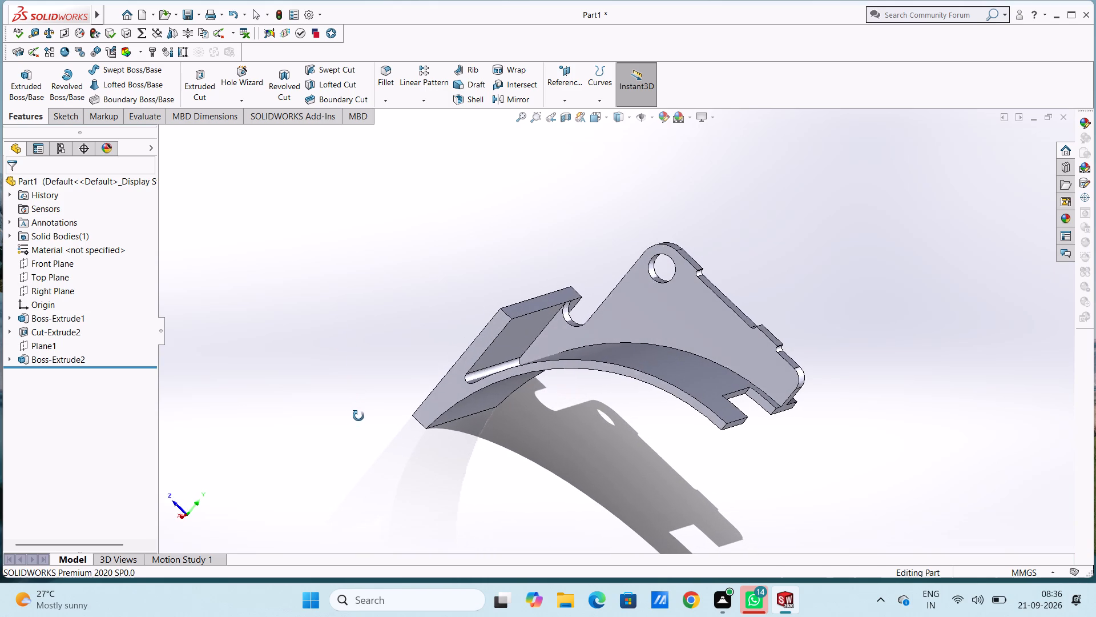
middle_drag(358, 416, 327, 470)
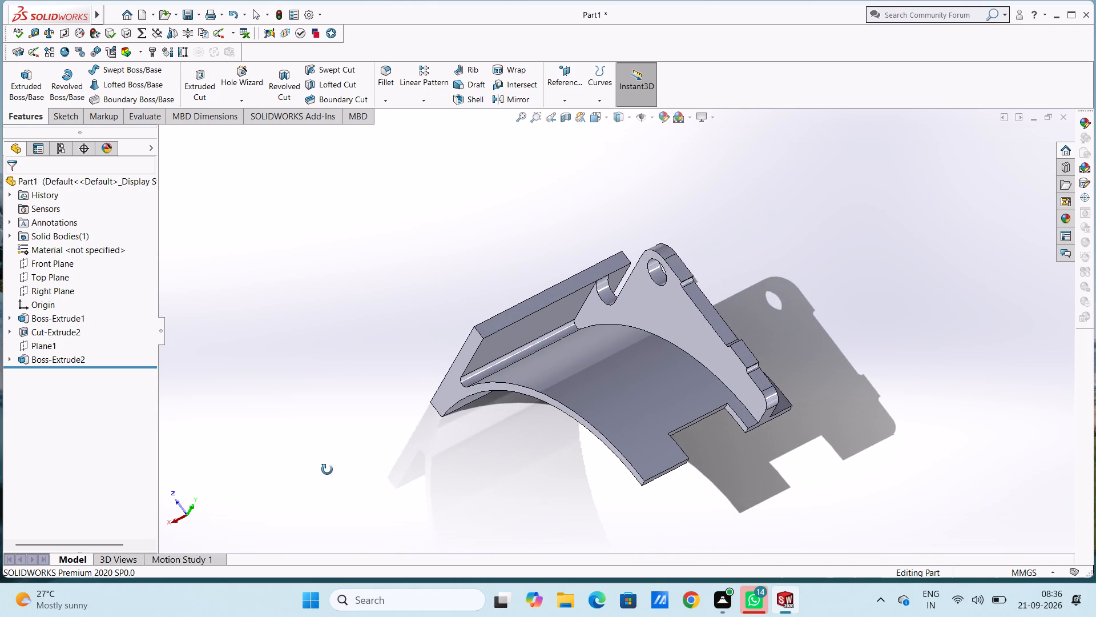
middle_drag(327, 470, 322, 474)
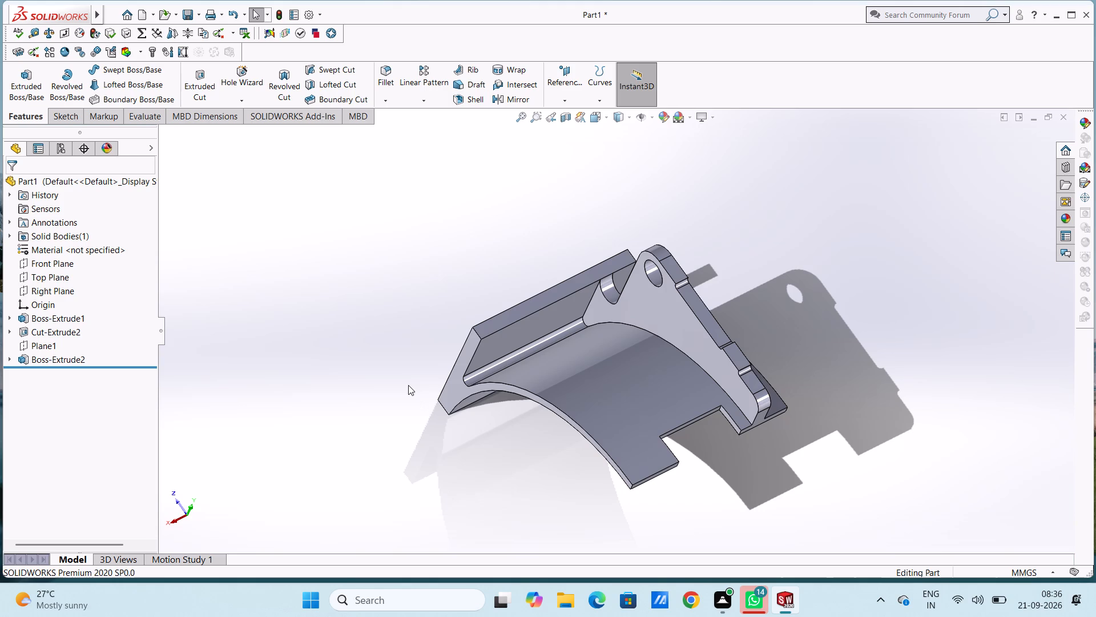
key(ctrl+3)
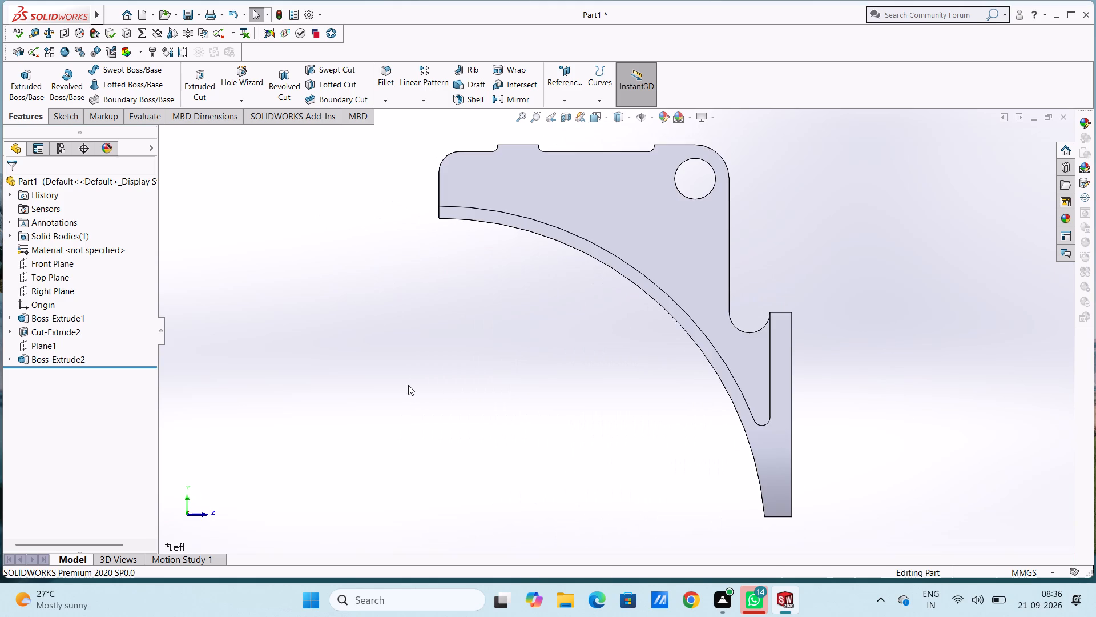
key(ctrl+4)
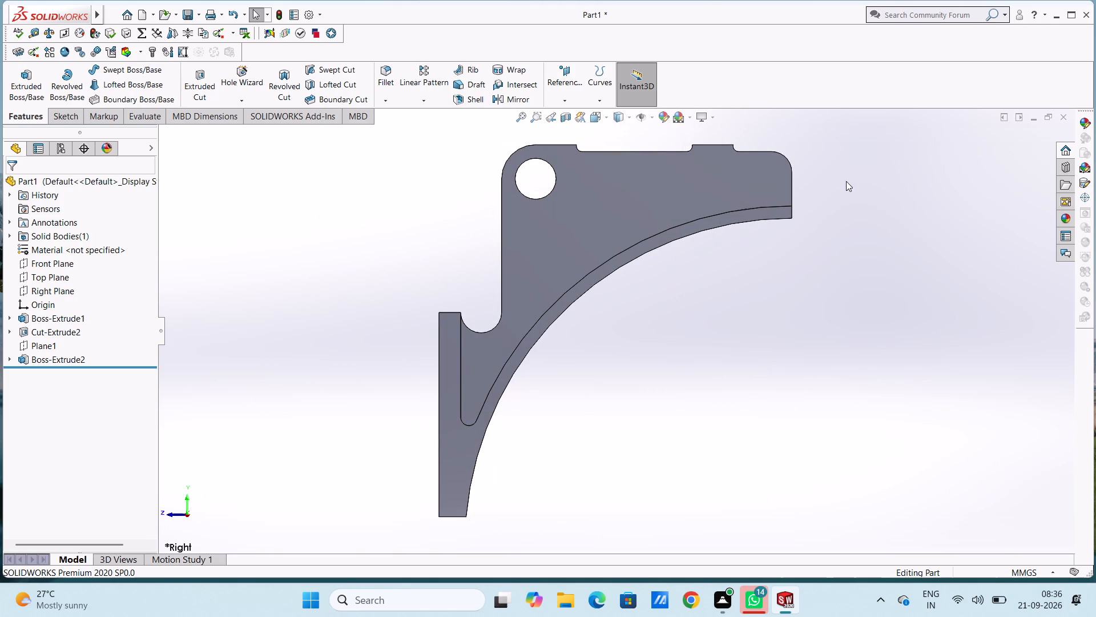
middle_drag(839, 157, 780, 344)
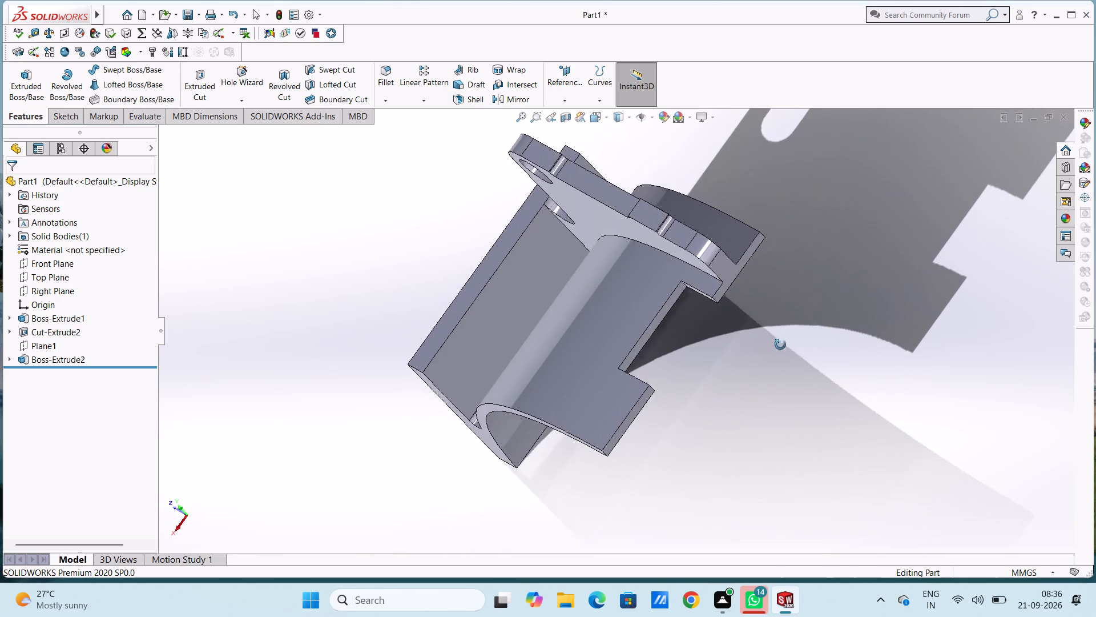
middle_drag(780, 344, 839, 302)
scroll(835, 302, down, 1)
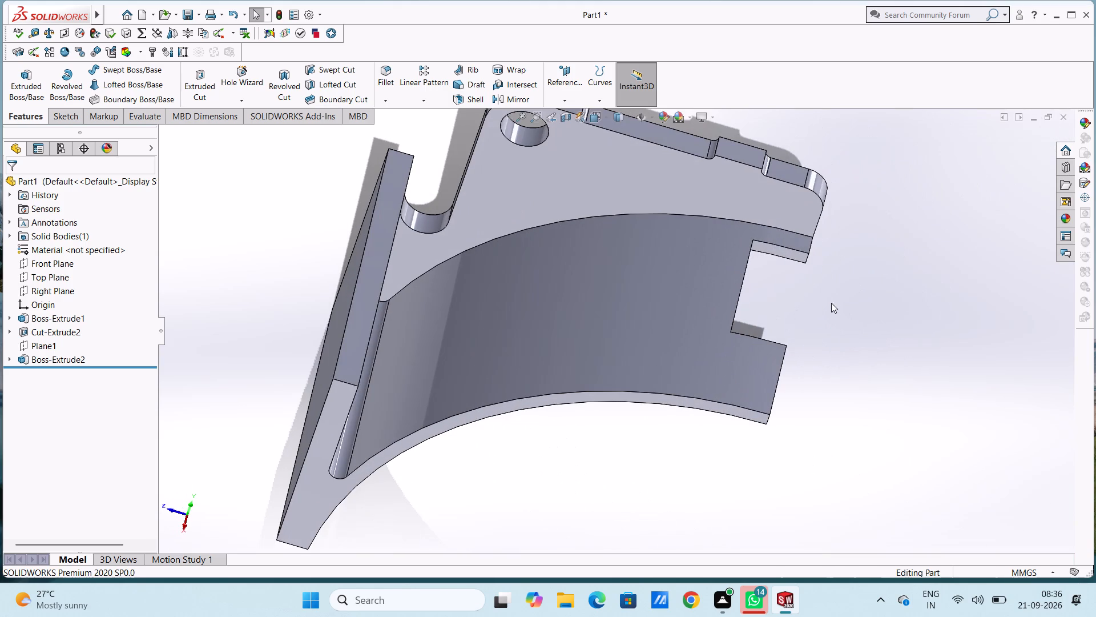
scroll(345, 253, up, 3)
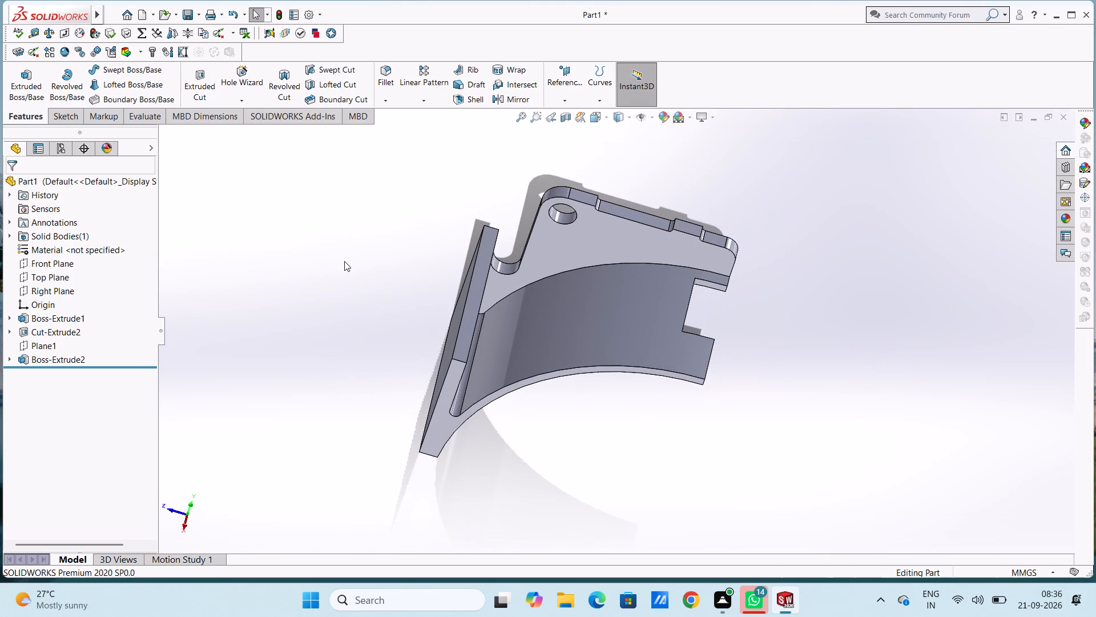
Create a reference plane offset 170 mm from the Right Plane, toward the strip's far side.
key(ctrl+5)
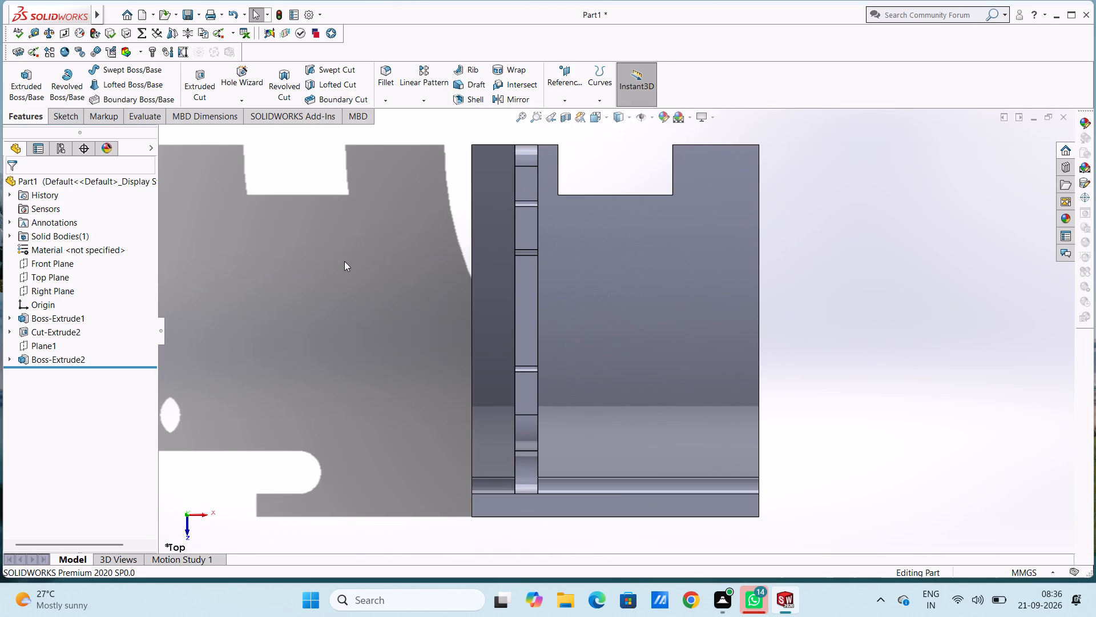
click(572, 72)
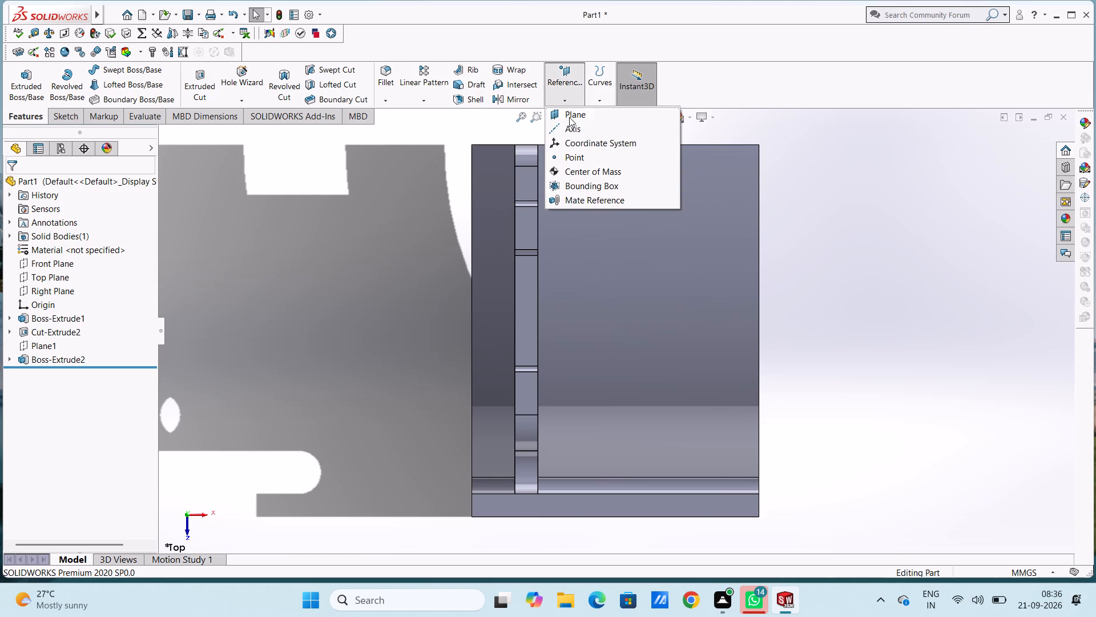
click(578, 114)
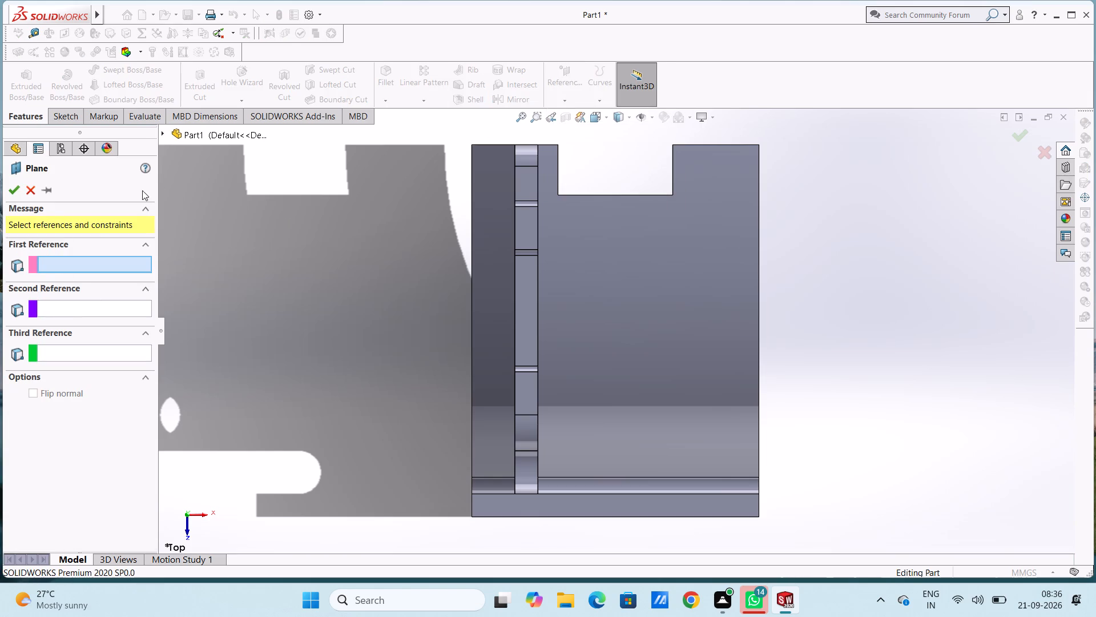
click(225, 136)
click(160, 134)
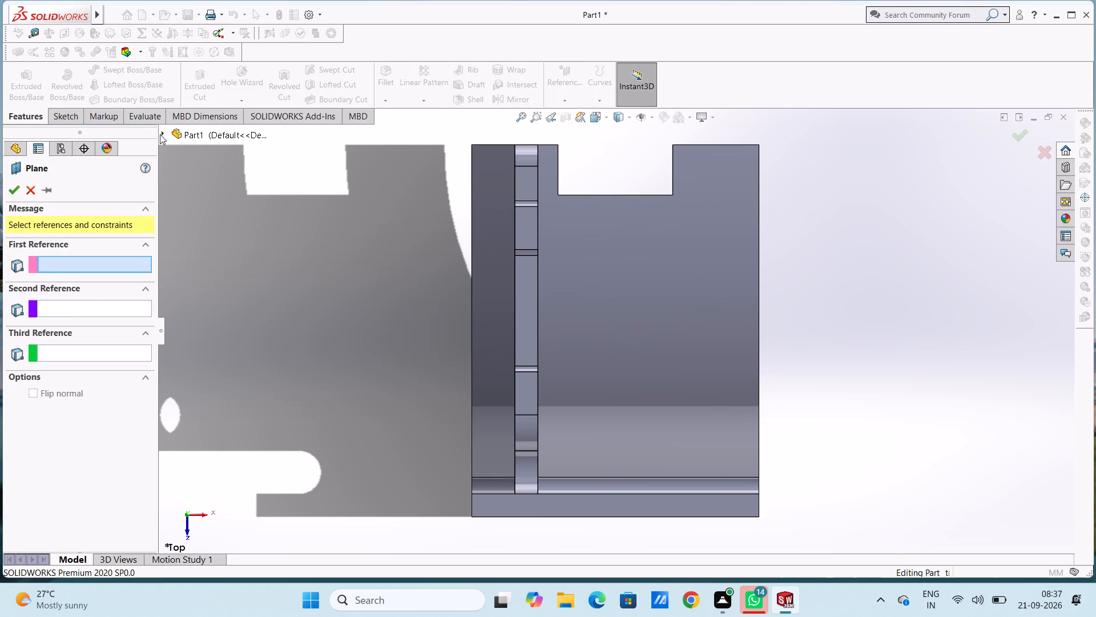
click(164, 131)
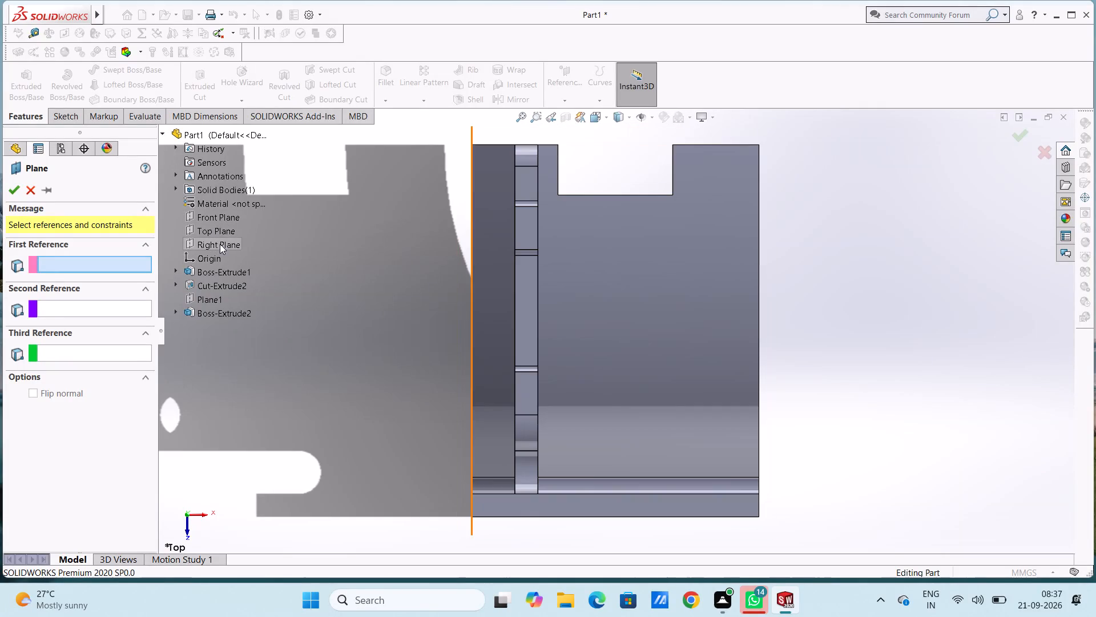
click(220, 244)
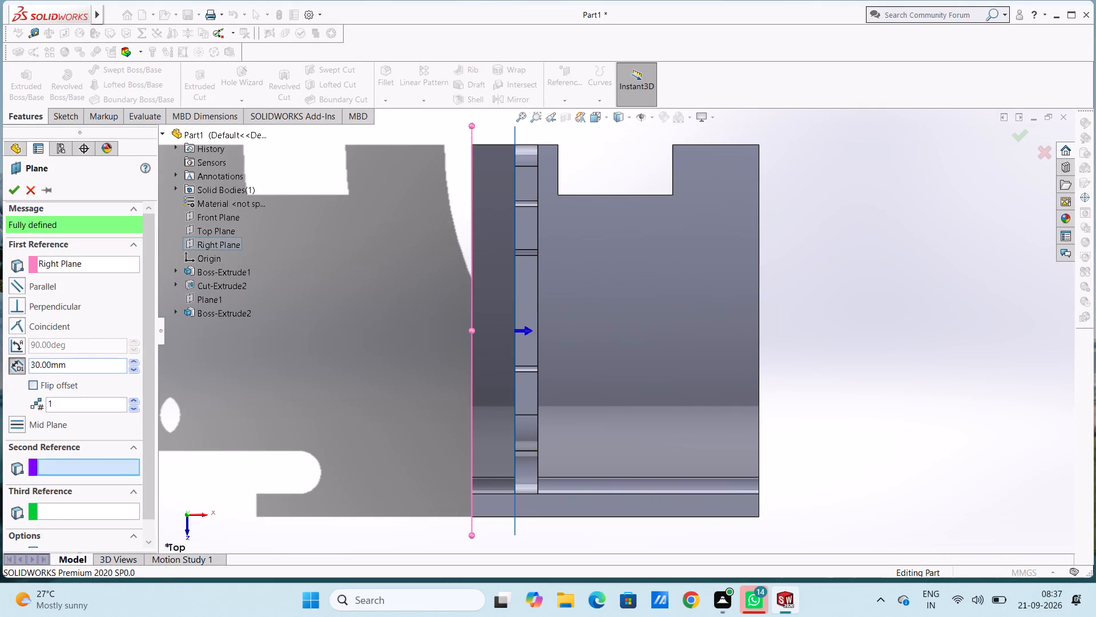
double_click(87, 366)
text(170)
key(Return)
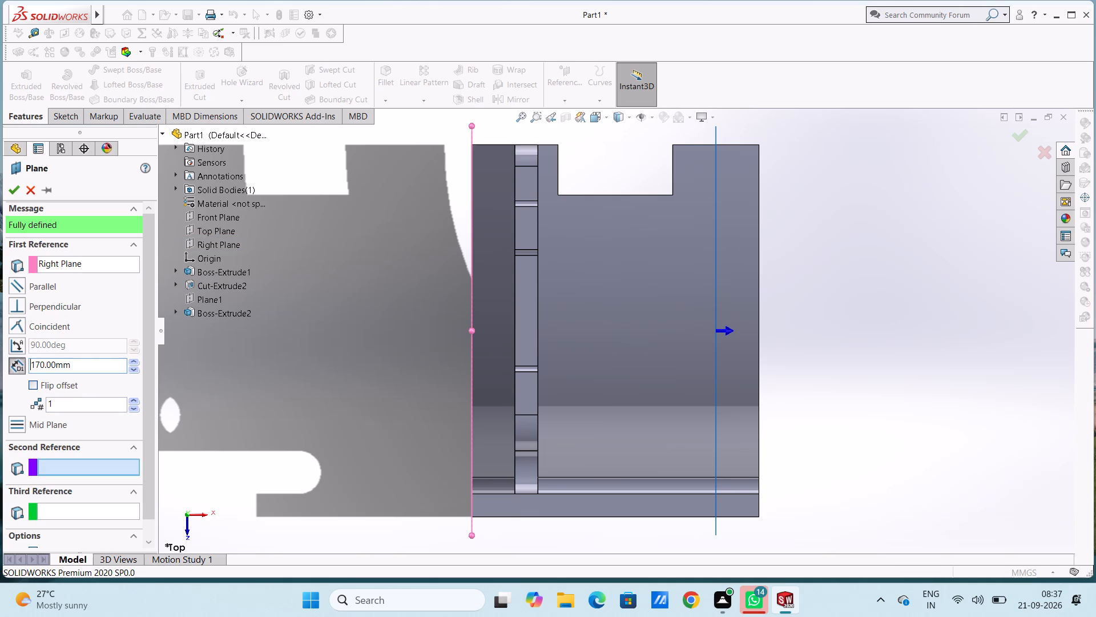
click(10, 193)
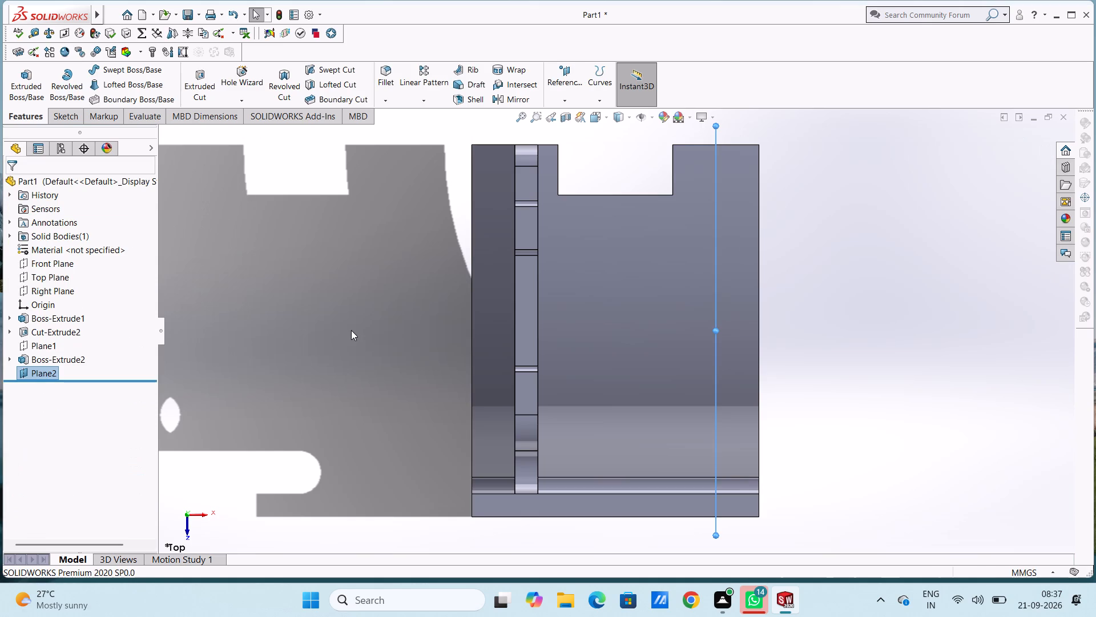
click(351, 330)
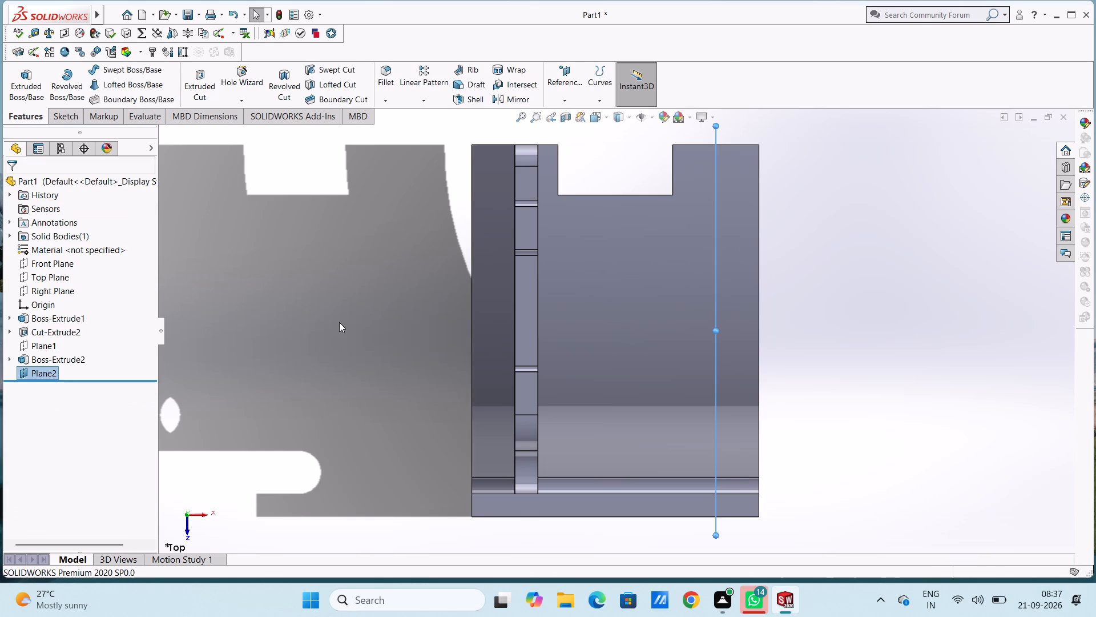
Start a sketch on Plane2 and trace the plate's 15 mm radius hook arc and 25 mm radius corner around the hole with three-point arcs.
key(ctrl+4)
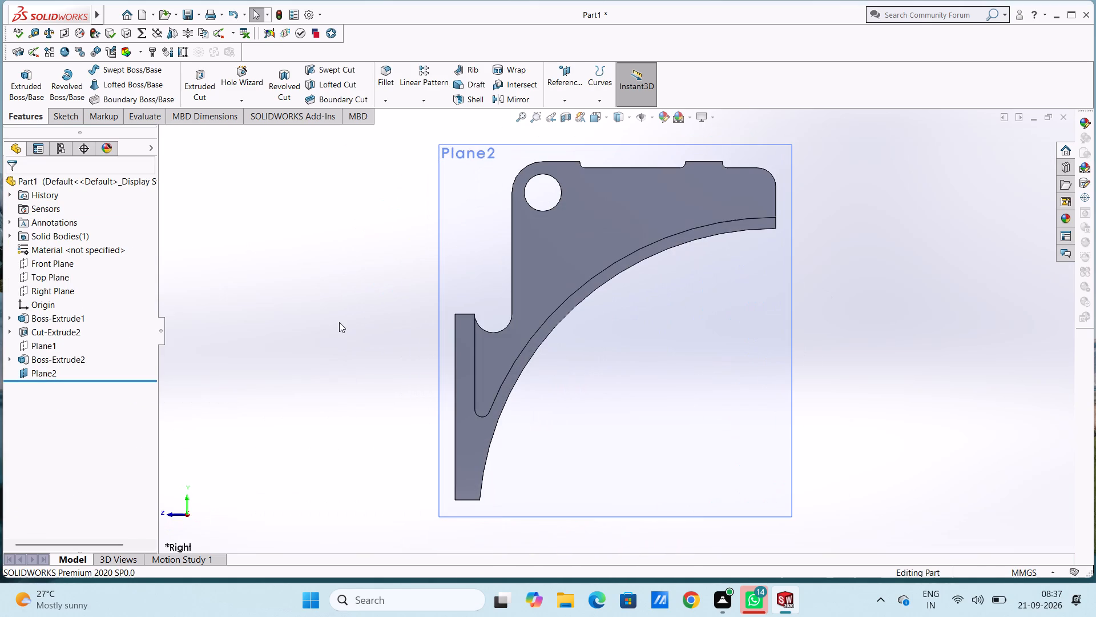
click(461, 241)
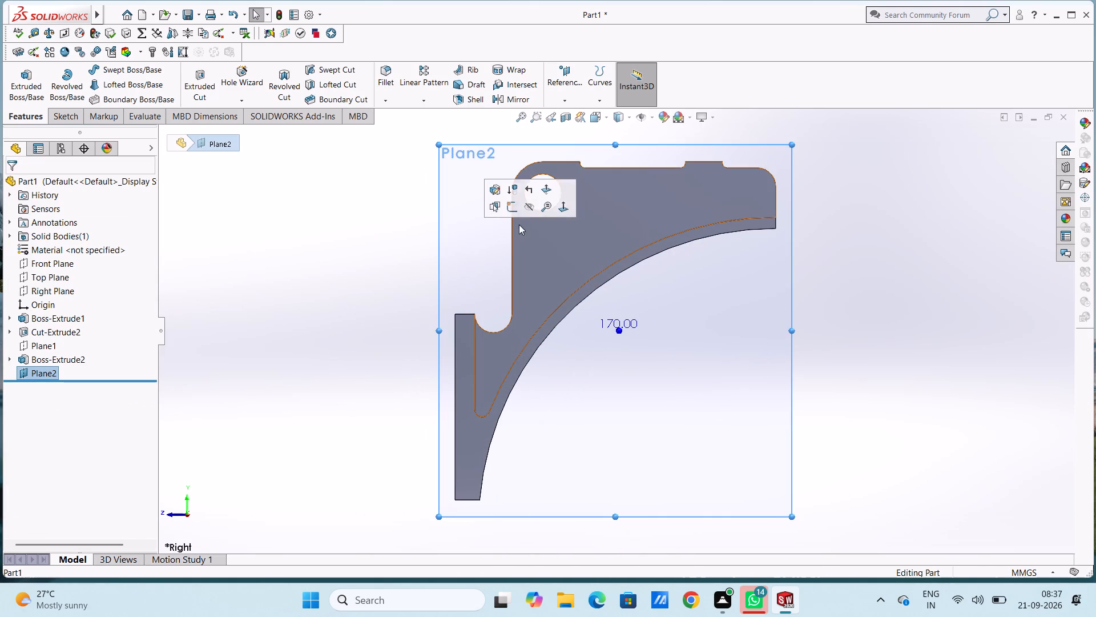
click(510, 209)
click(375, 258)
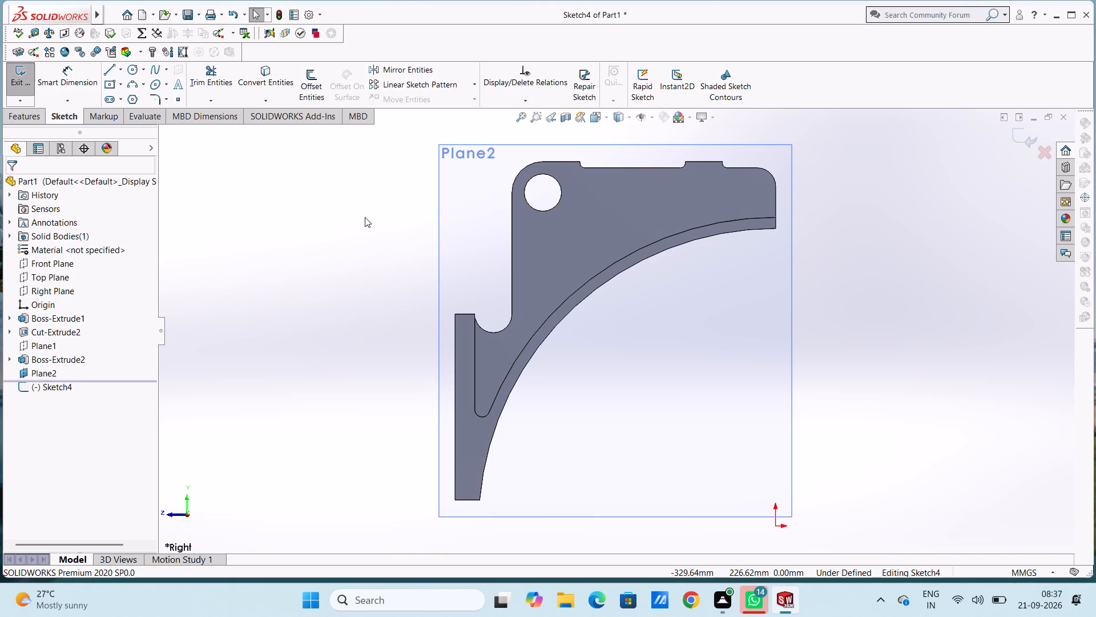
click(131, 84)
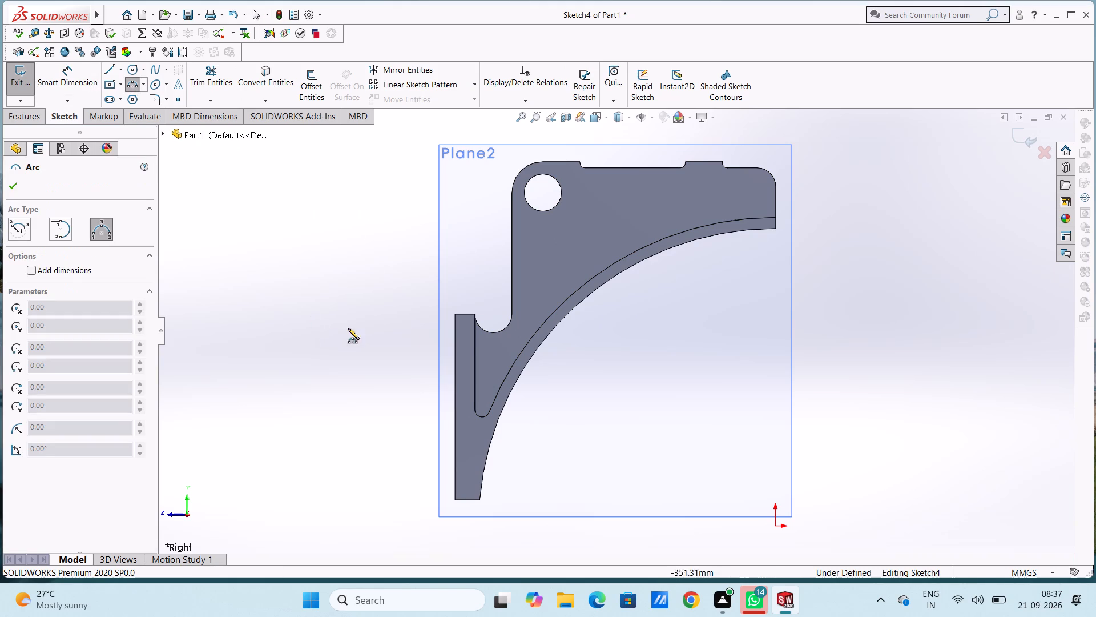
click(474, 314)
click(514, 315)
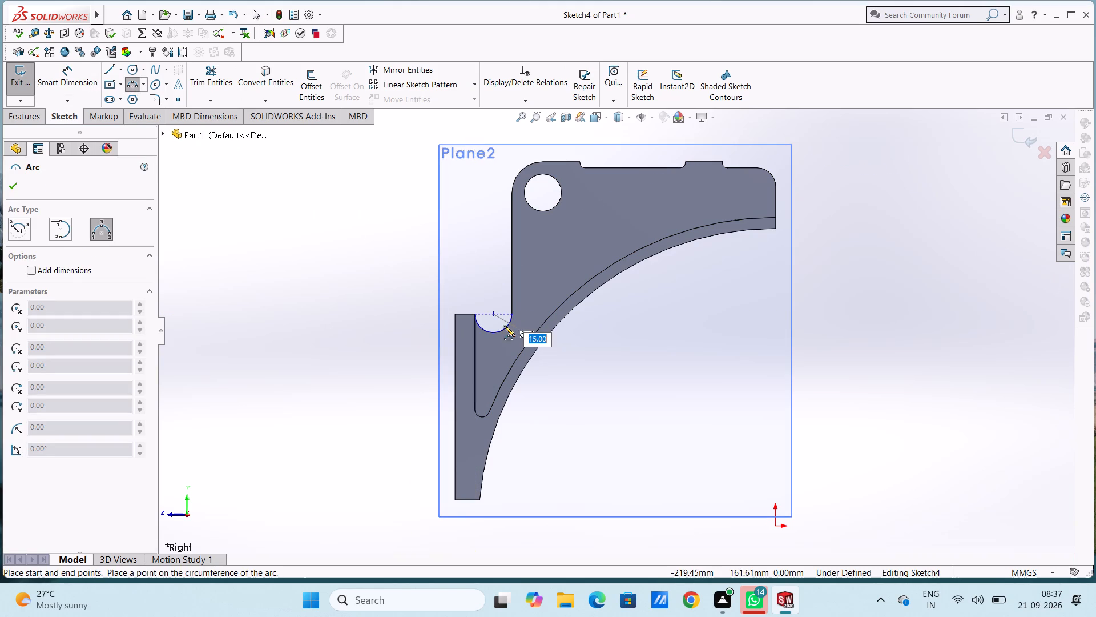
click(499, 330)
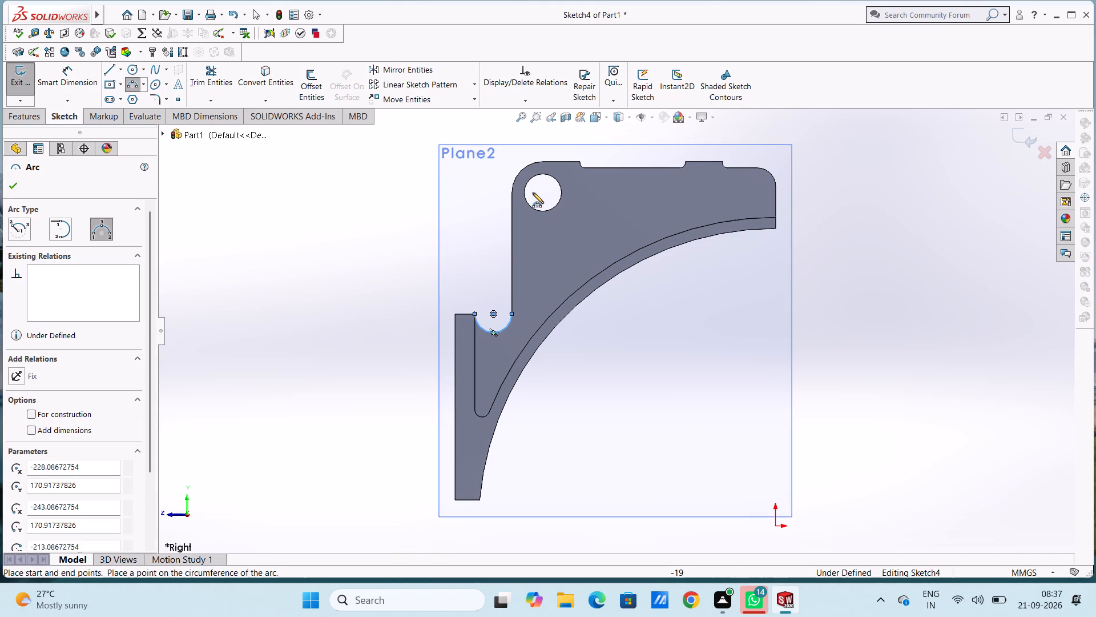
click(544, 161)
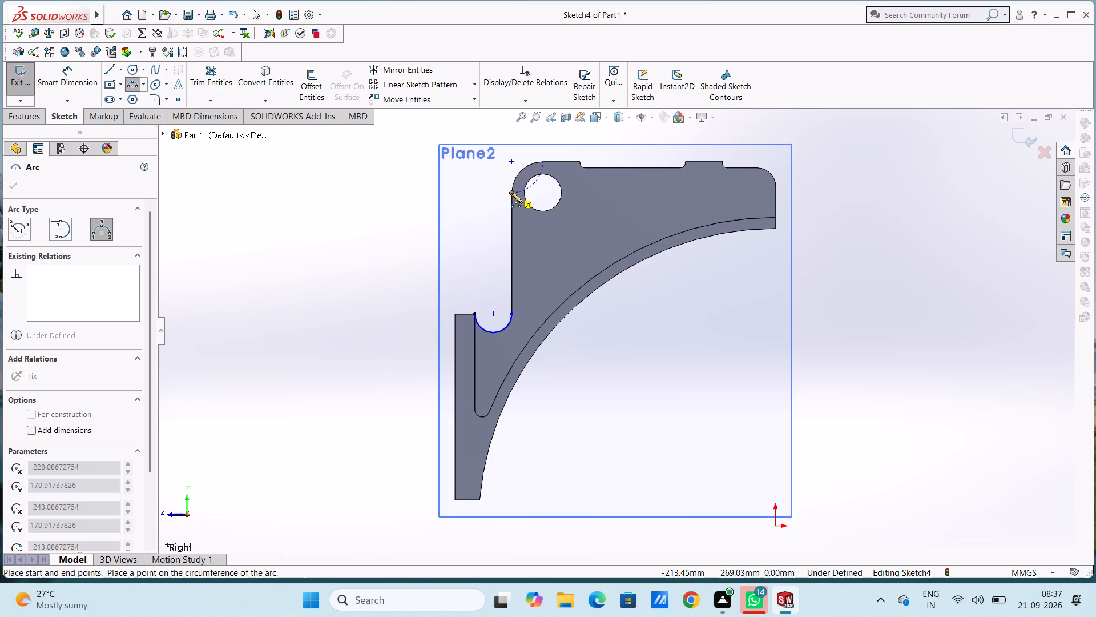
click(511, 193)
click(509, 190)
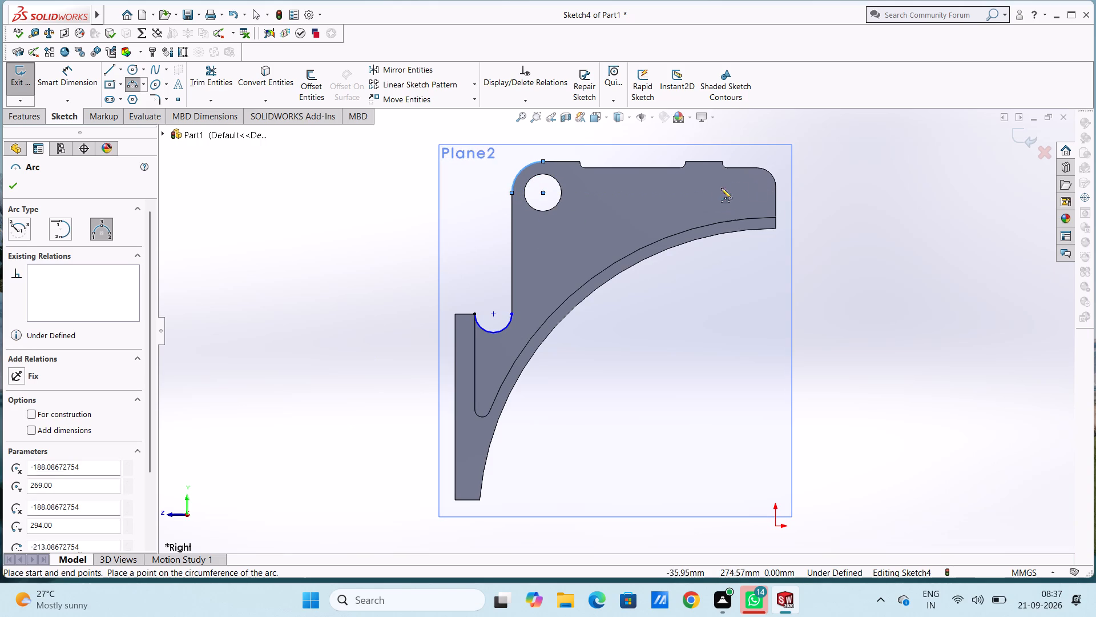
Trace the three small recess corners along the plate's upper edge with three-point arcs of about 4.5, 4.5 and 4.3 mm radius.
scroll(669, 186, down, 6)
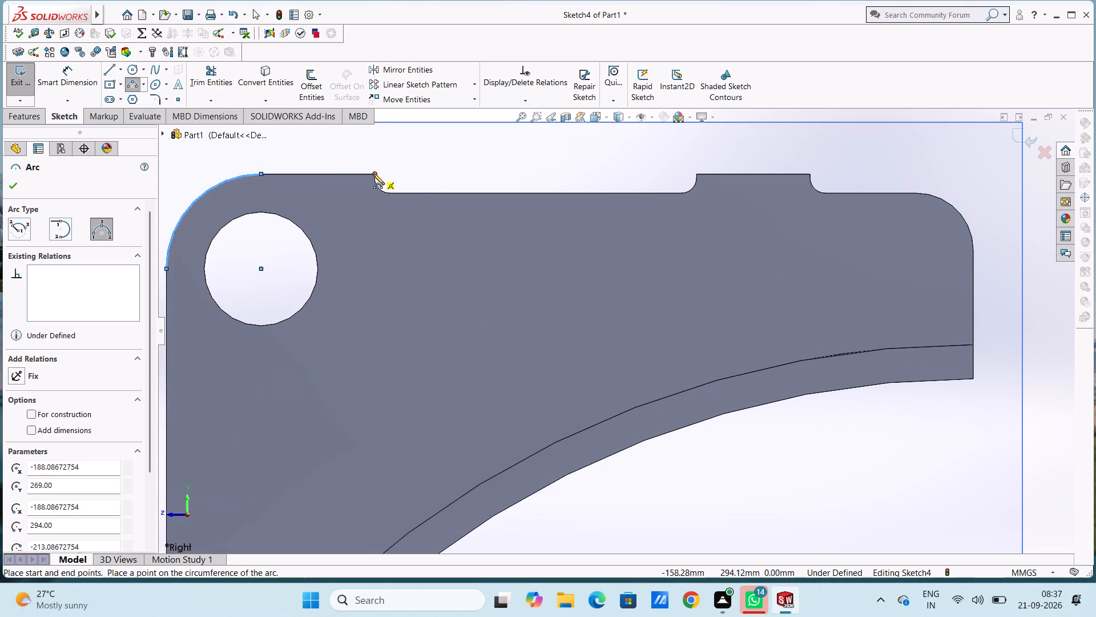
click(373, 174)
click(388, 194)
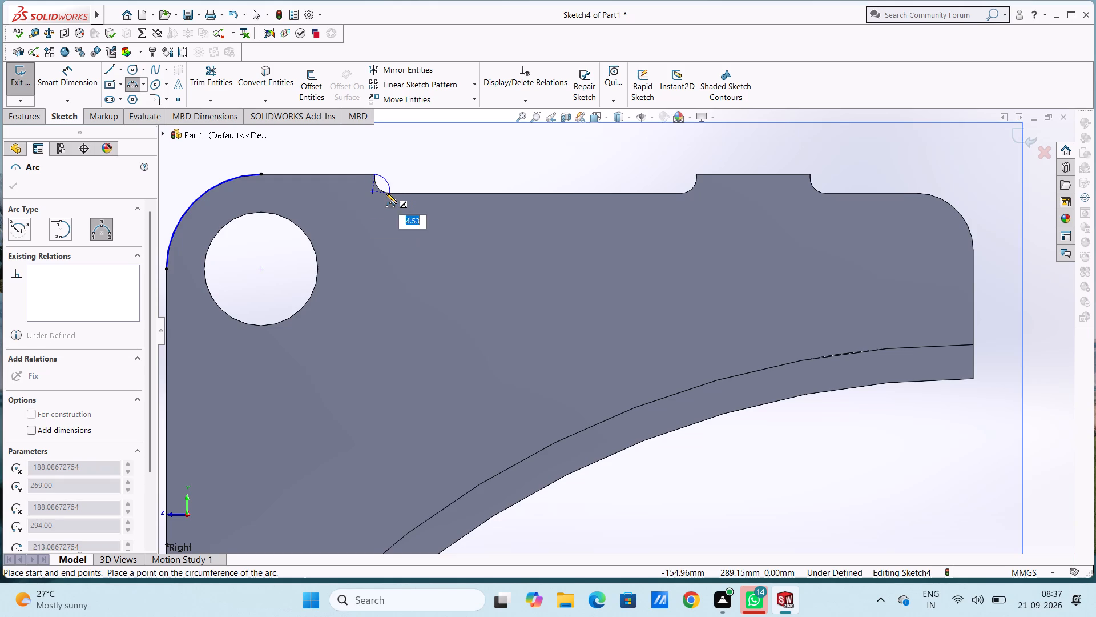
click(385, 190)
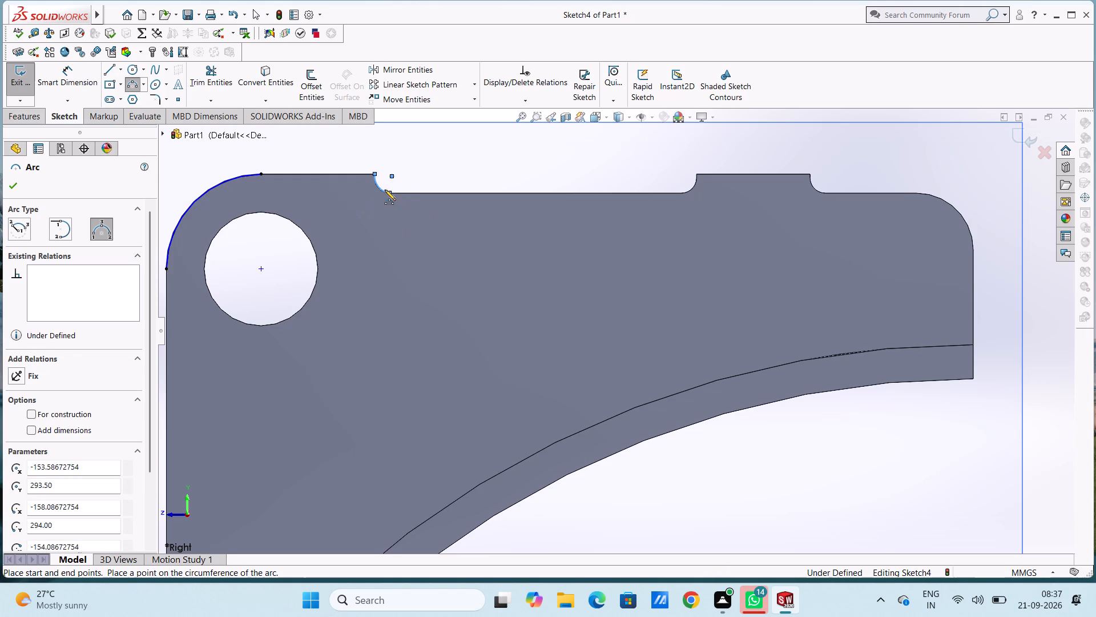
click(694, 174)
click(682, 192)
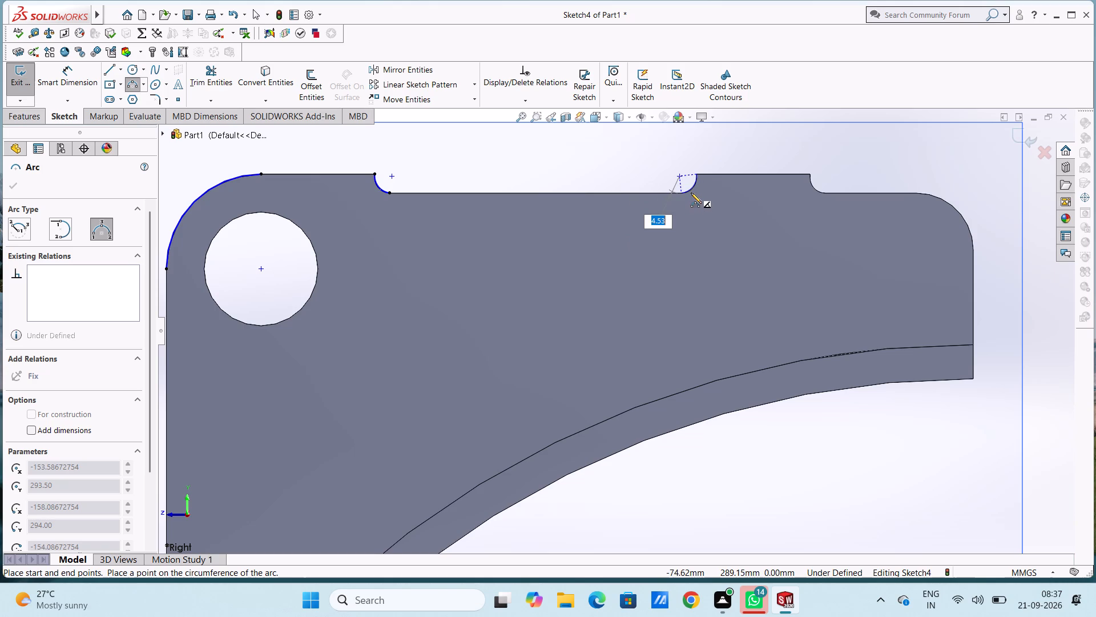
click(691, 193)
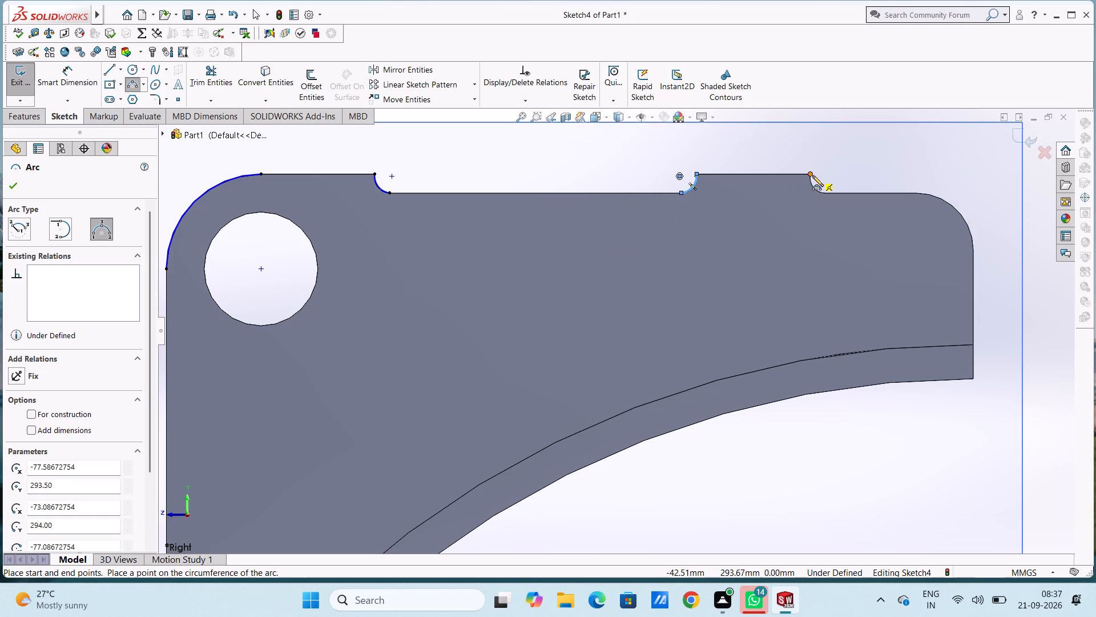
click(812, 175)
click(825, 192)
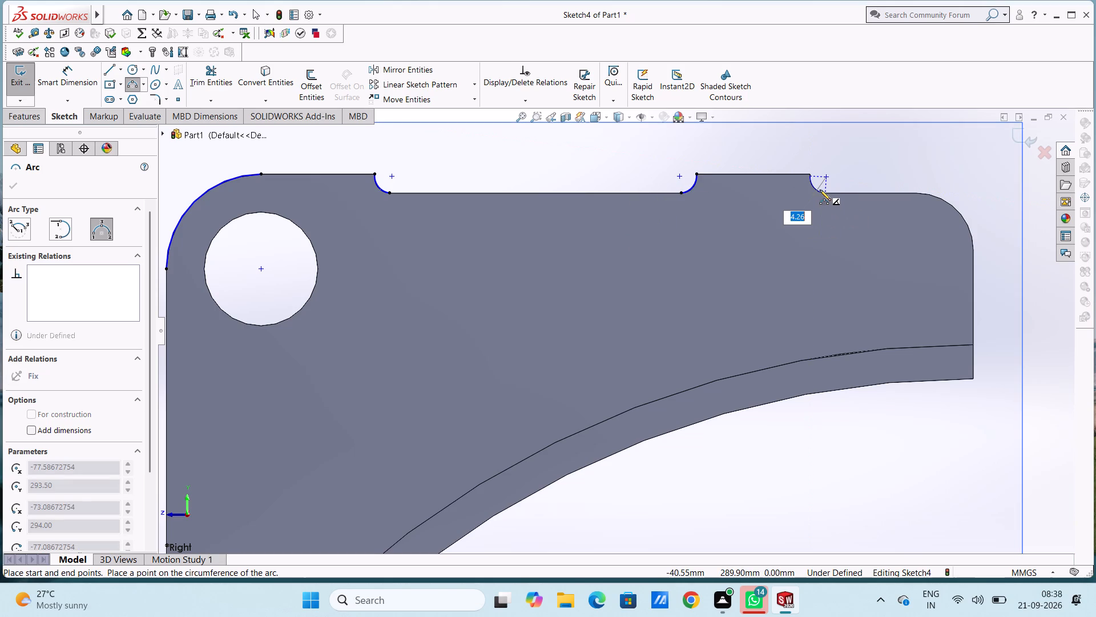
click(820, 189)
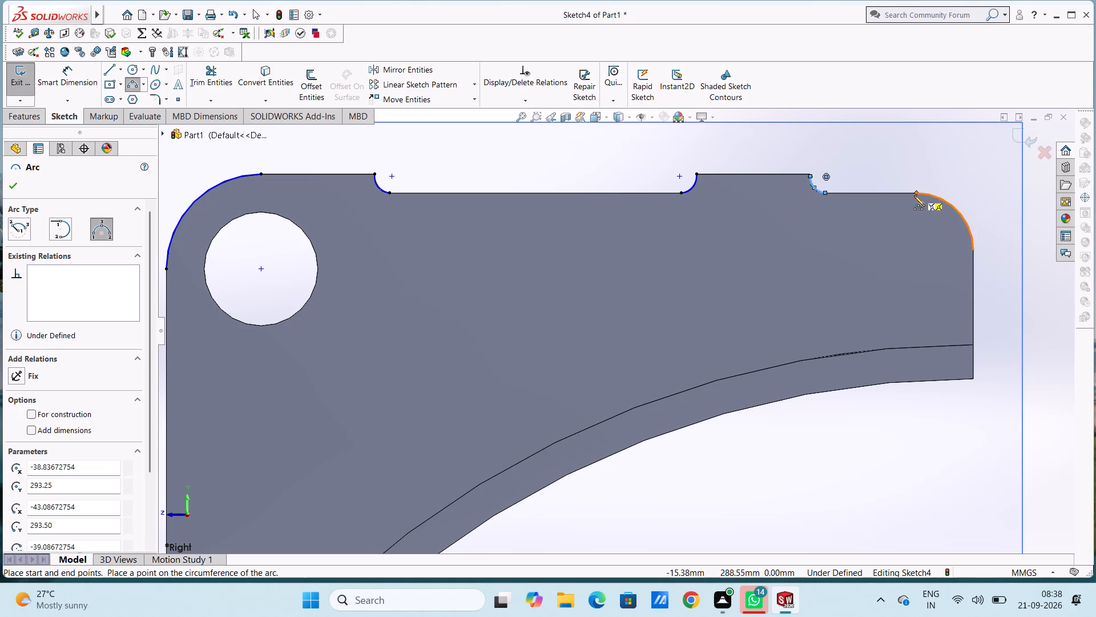
Trace the plate's rounded upper corner at the strip's free end with a 15 mm radius three-point arc.
click(917, 191)
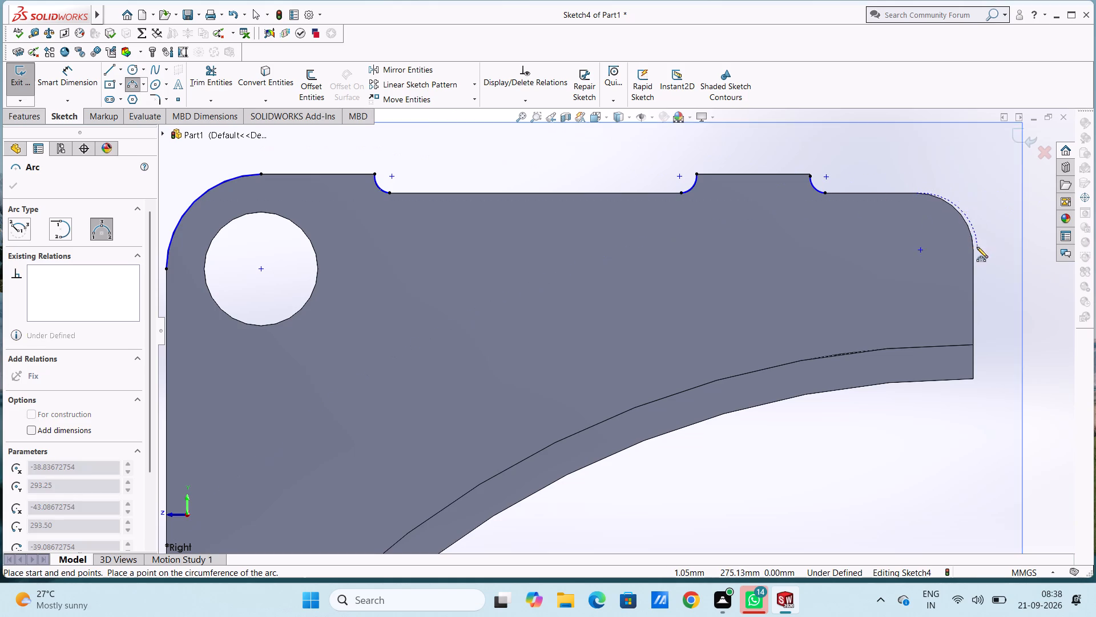
click(974, 249)
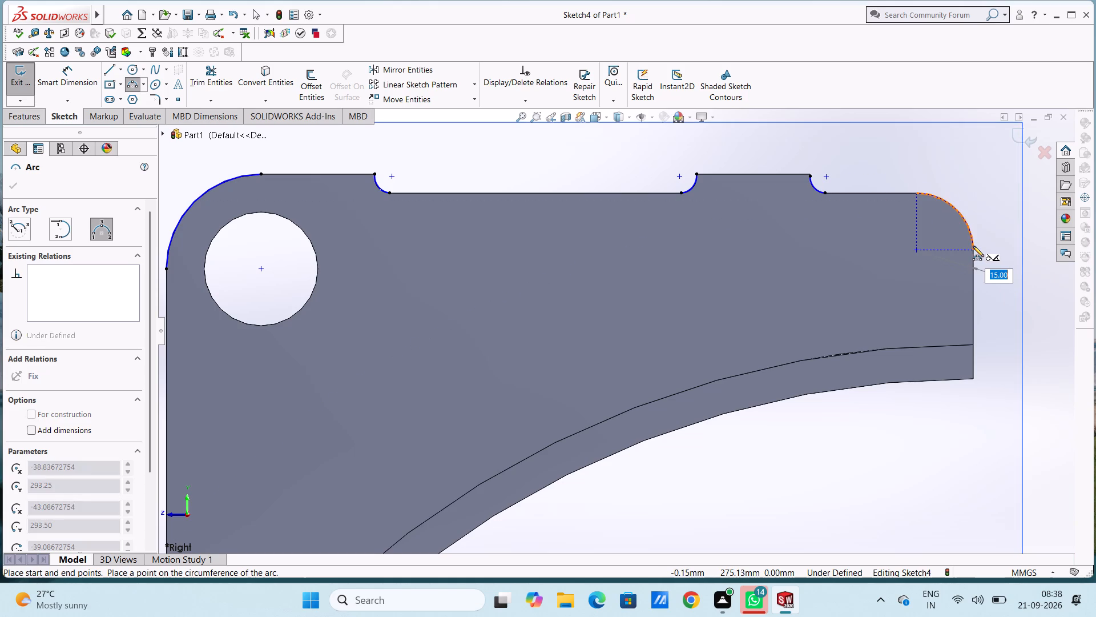
click(973, 246)
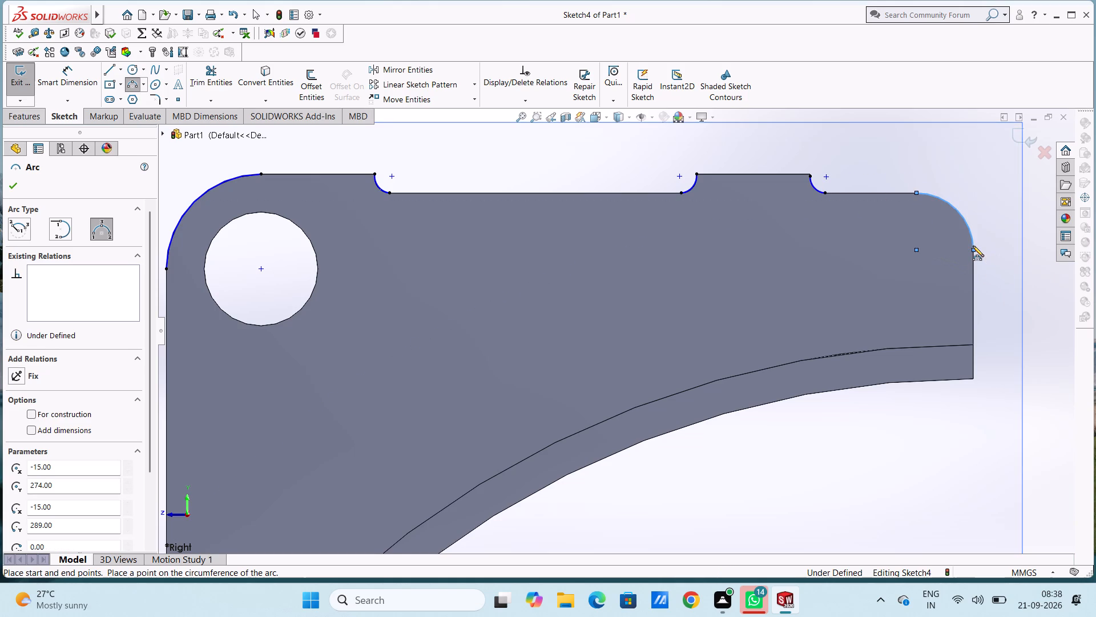
key(Escape)
key(Escape)
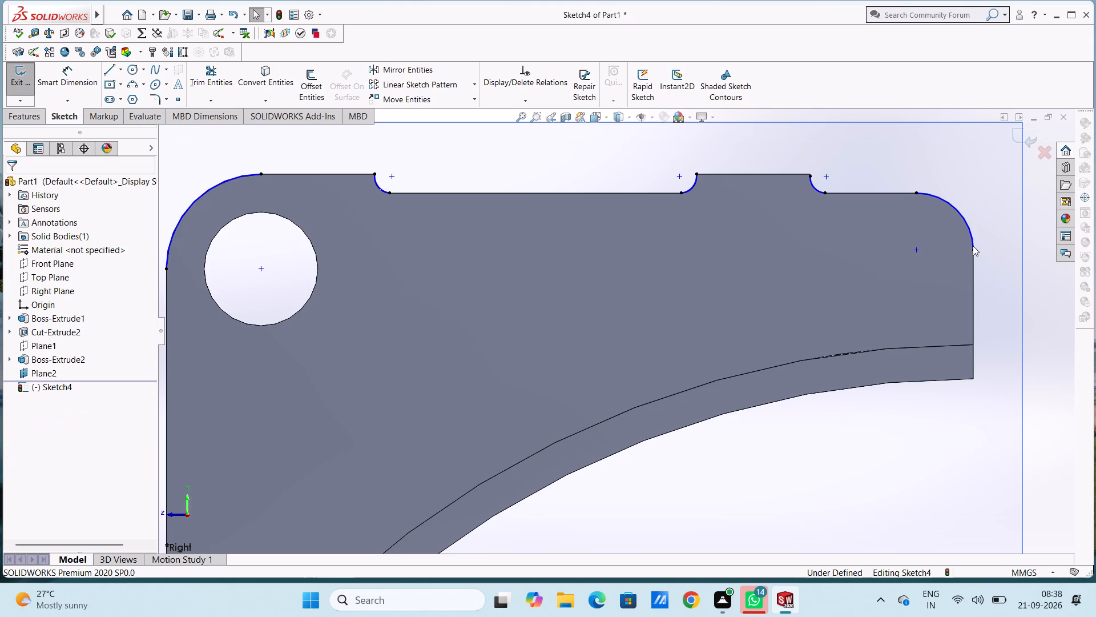
Trace the 6 mm radius rounded bottom of the plate, between the flange and the curved strip, with a three-point arc.
scroll(867, 381, down, 1)
scroll(865, 381, up, 5)
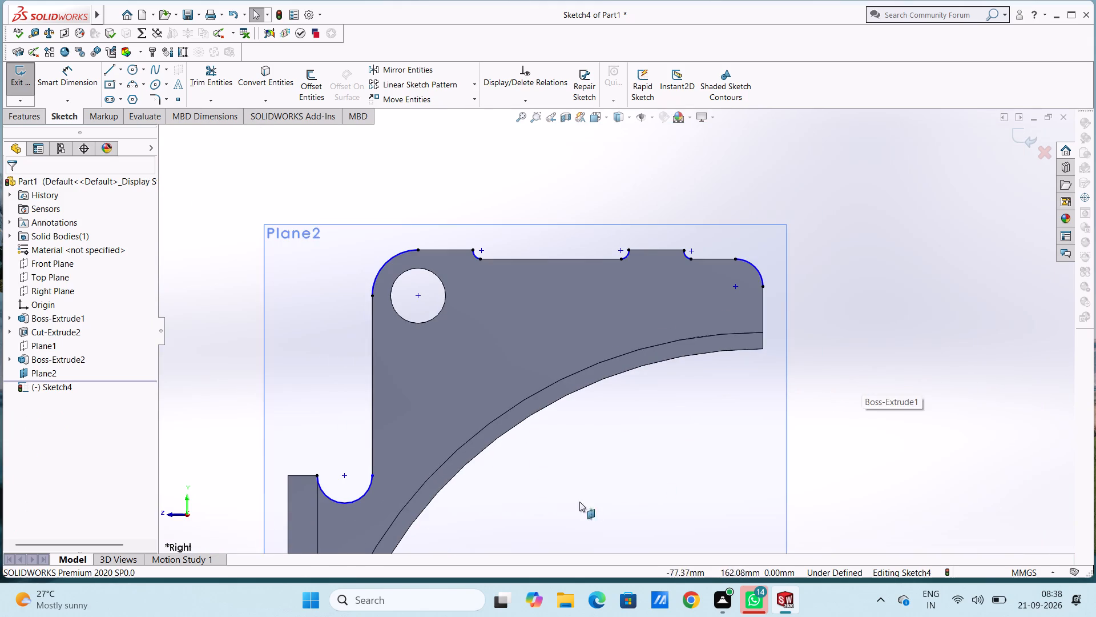
scroll(375, 484, down, 3)
scroll(370, 478, up, 6)
scroll(530, 473, down, 3)
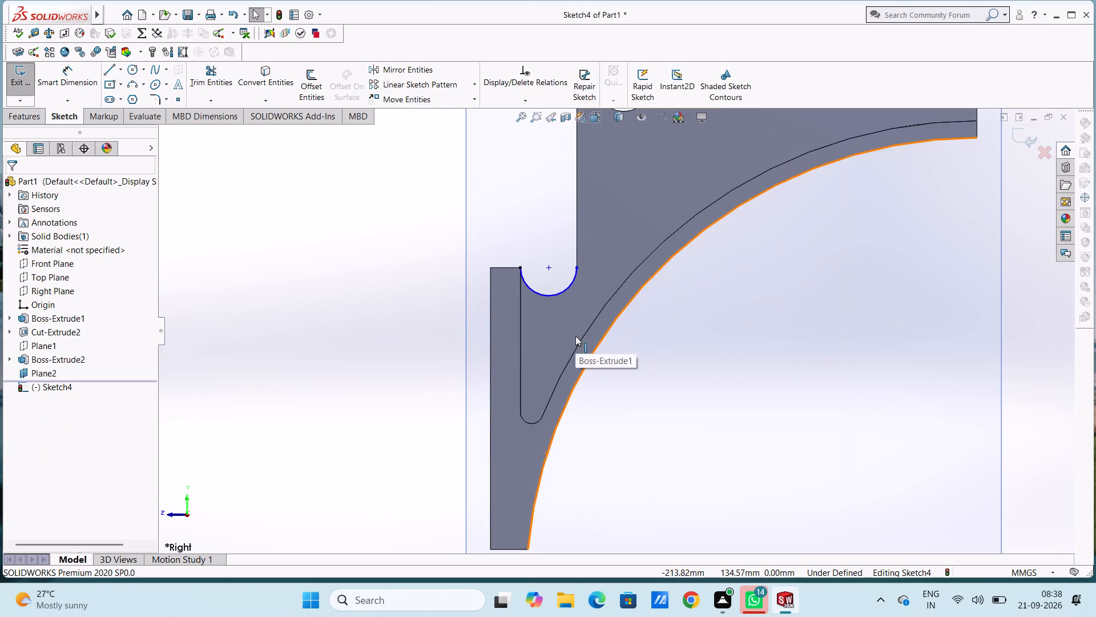
scroll(575, 336, down, 3)
click(129, 82)
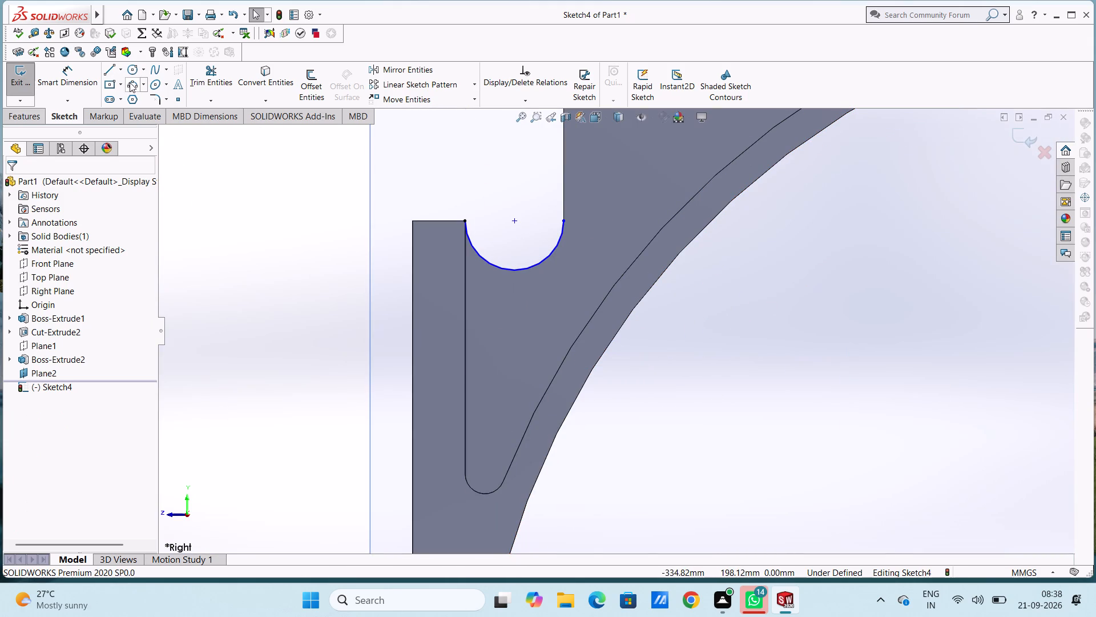
click(466, 476)
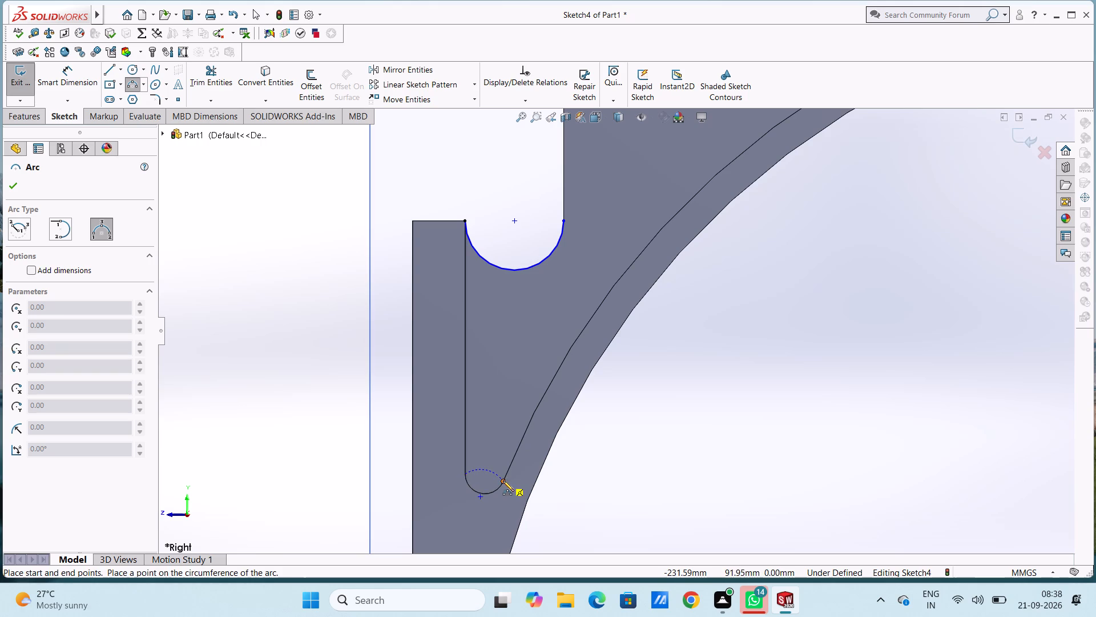
click(503, 480)
click(500, 486)
scroll(511, 468, up, 2)
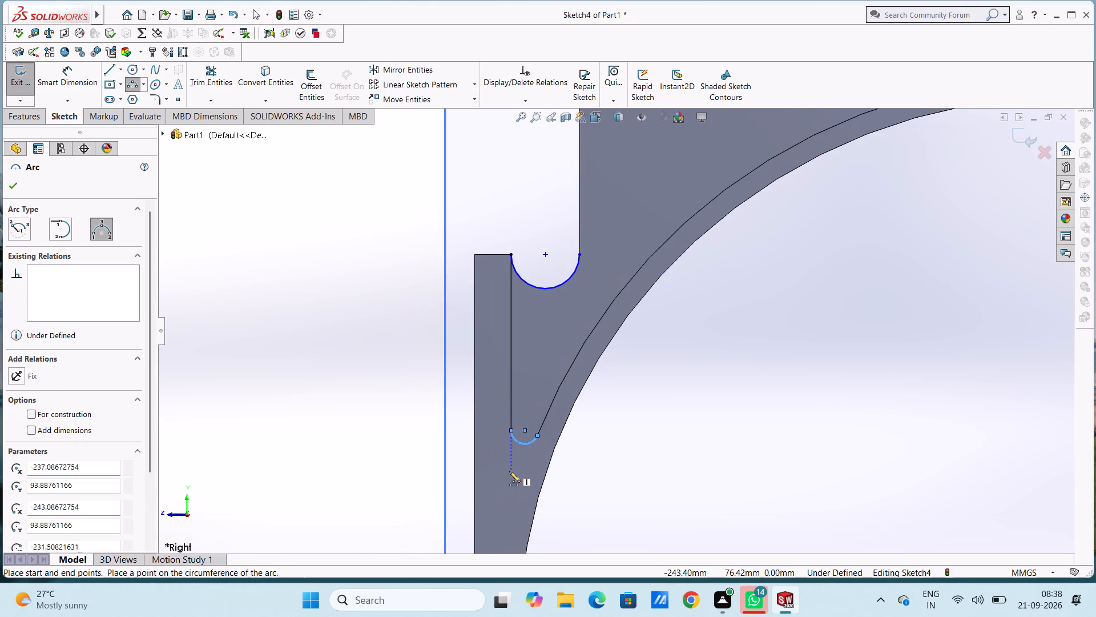
Trace the plate's curved edge along the strip with a 249 mm radius three-point arc, from the rounded bottom to the free end.
click(537, 435)
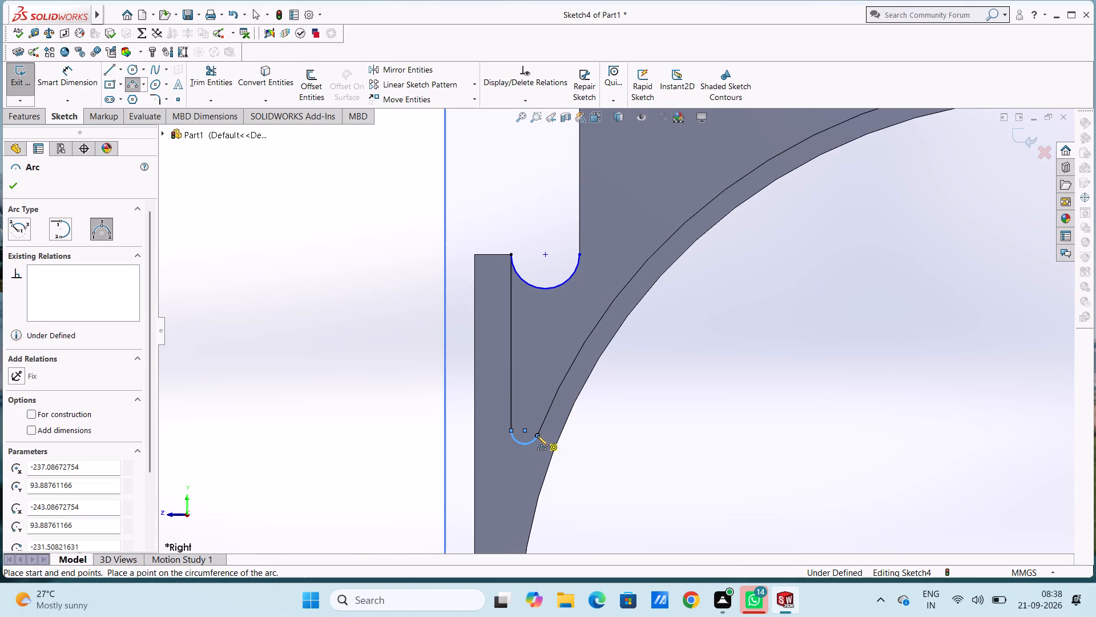
scroll(625, 359, up, 3)
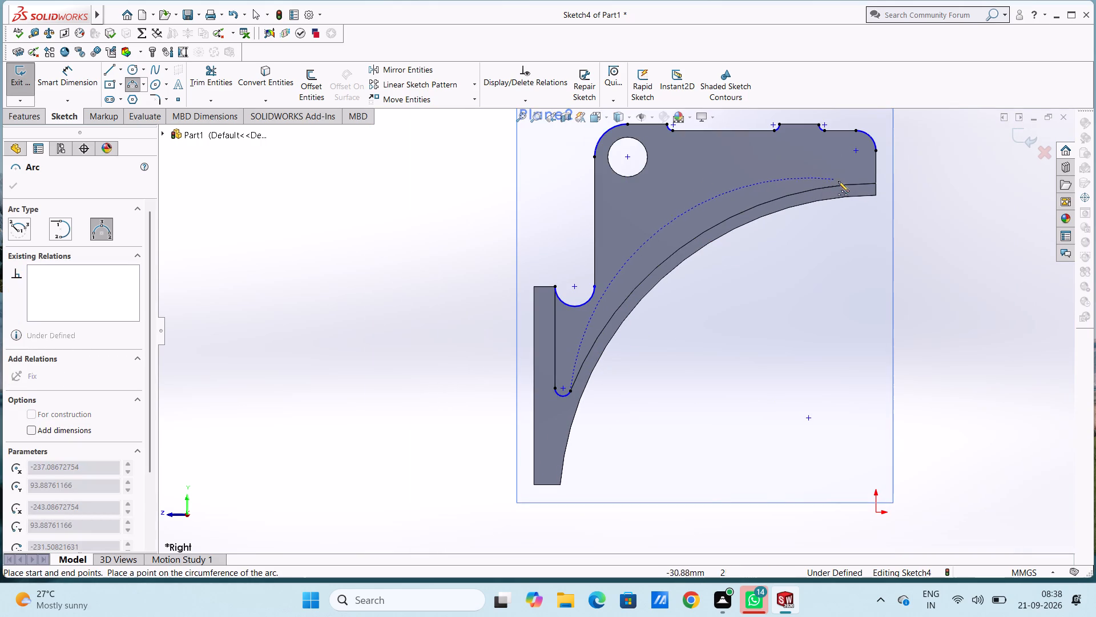
click(876, 183)
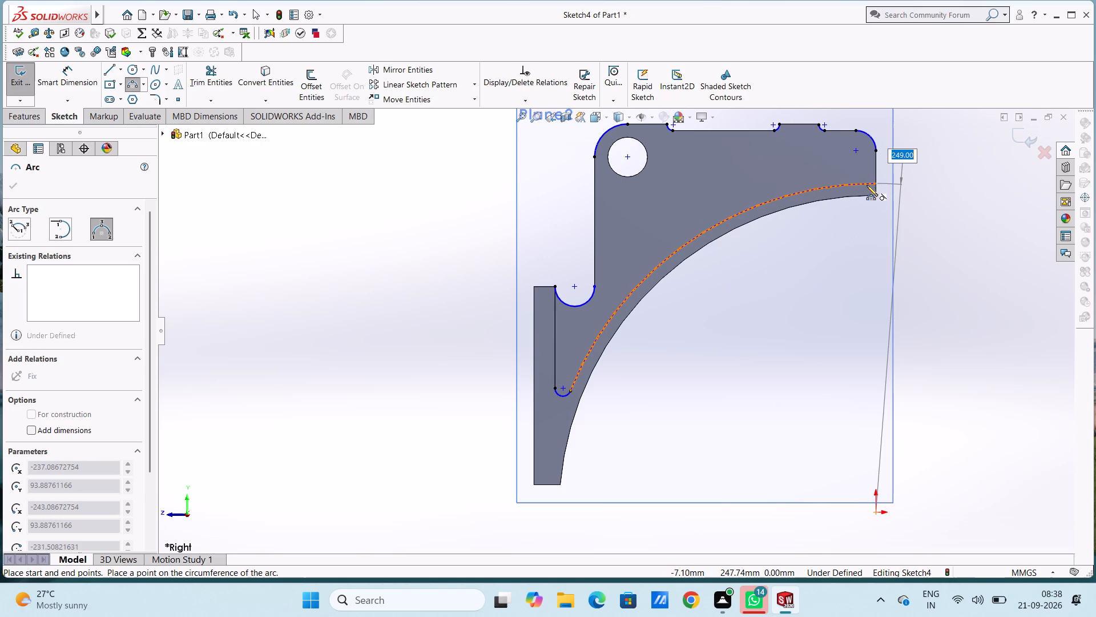
click(866, 185)
key(Escape)
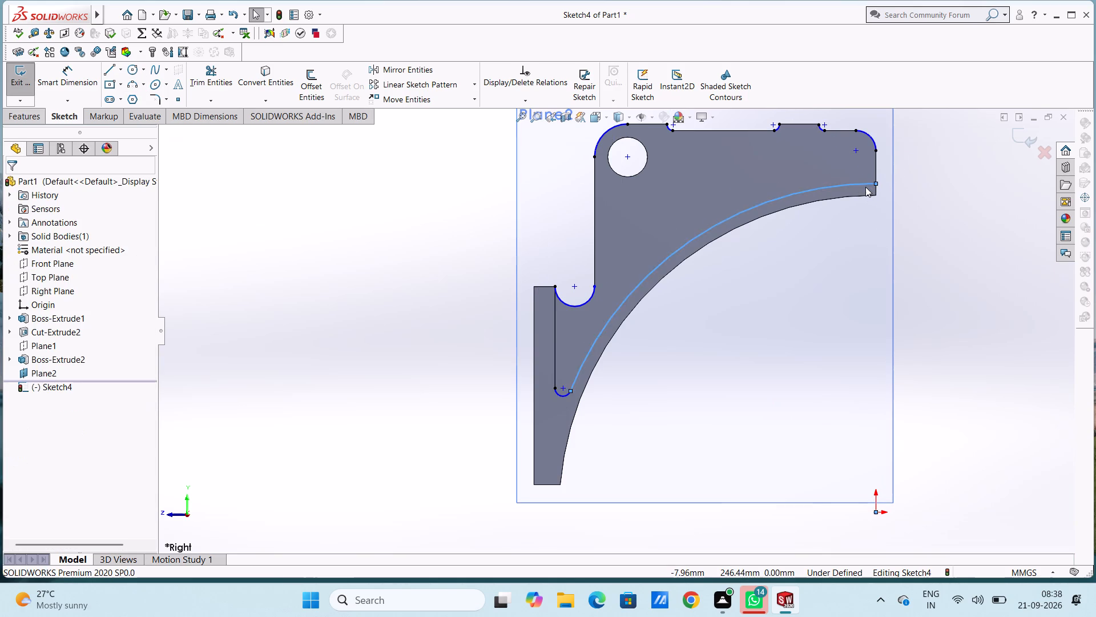
key(Escape)
key(Escape)
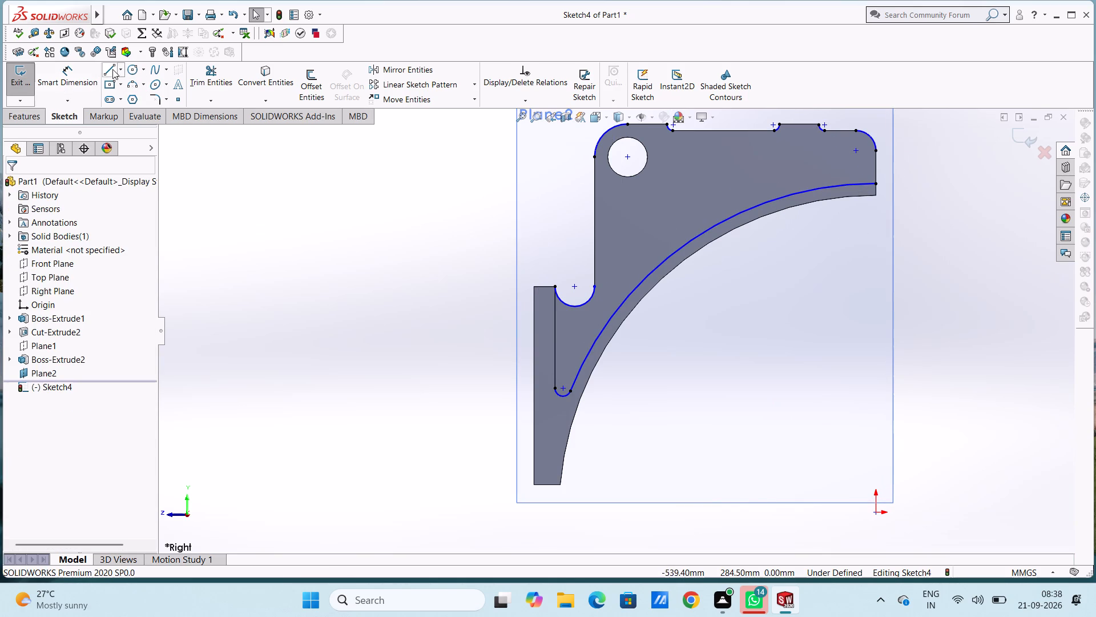
Trace the plate's two vertical edges with lines: 25 mm at the free end and about 98 mm above the hook arc.
click(113, 67)
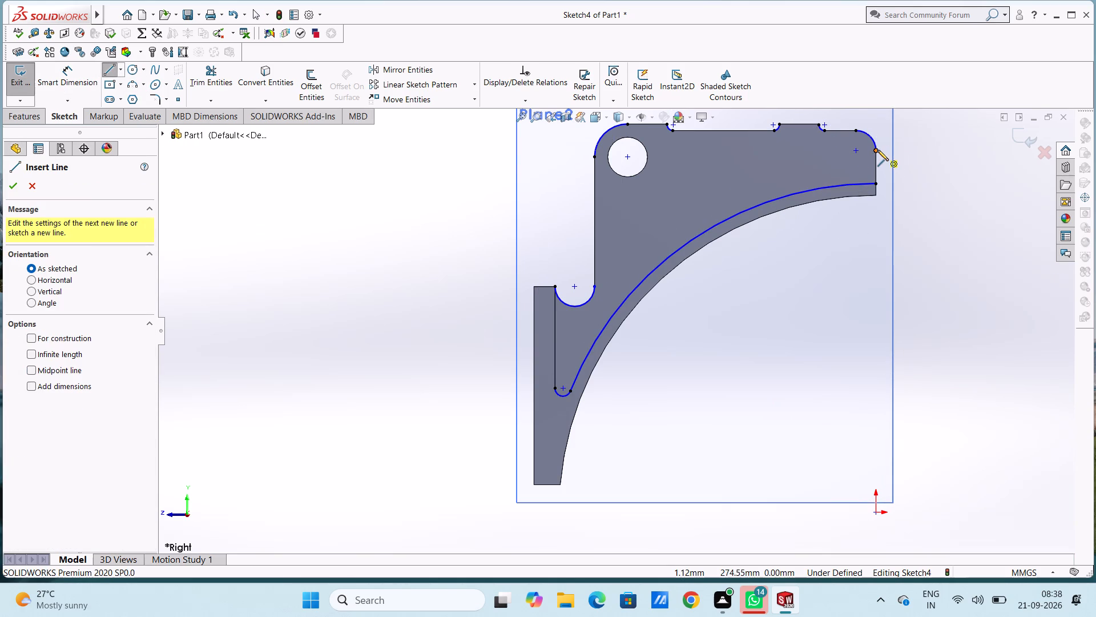
click(877, 150)
click(876, 184)
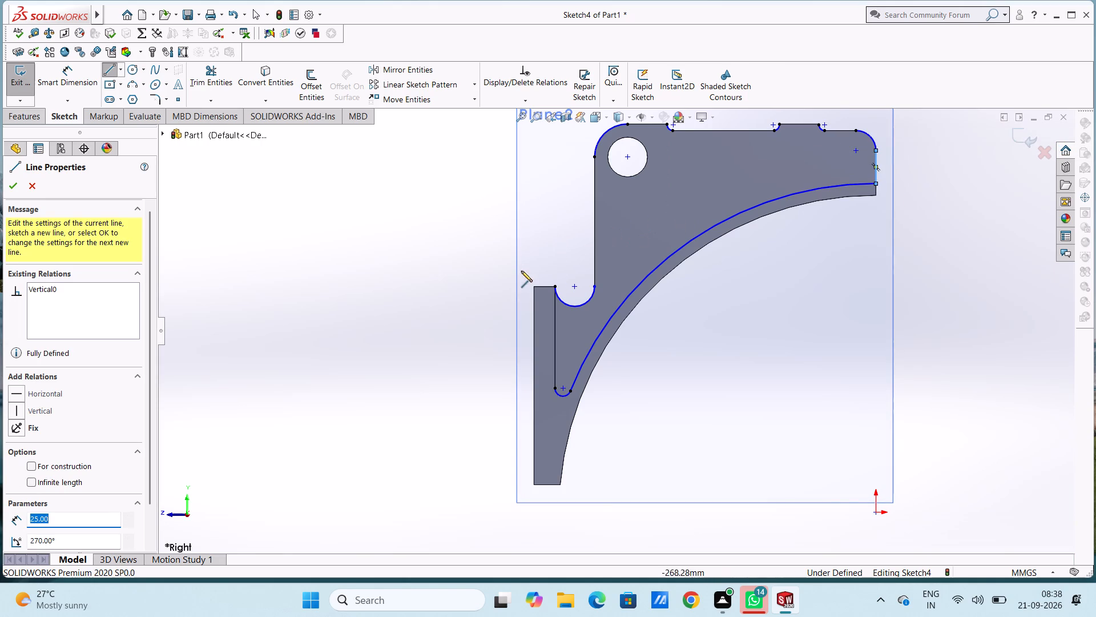
click(595, 288)
click(594, 157)
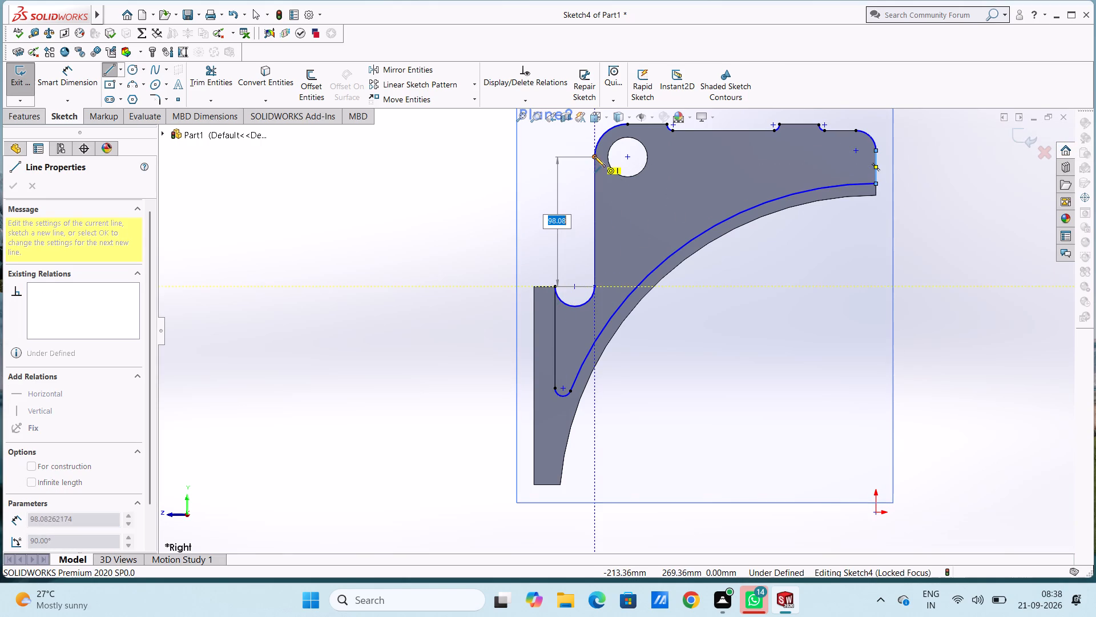
Trace the plate's upper edge with horizontal lines: 30 mm beside the hole corner, the long recess floor, and the raised section beyond it.
scroll(690, 157, up, 5)
scroll(690, 243, down, 6)
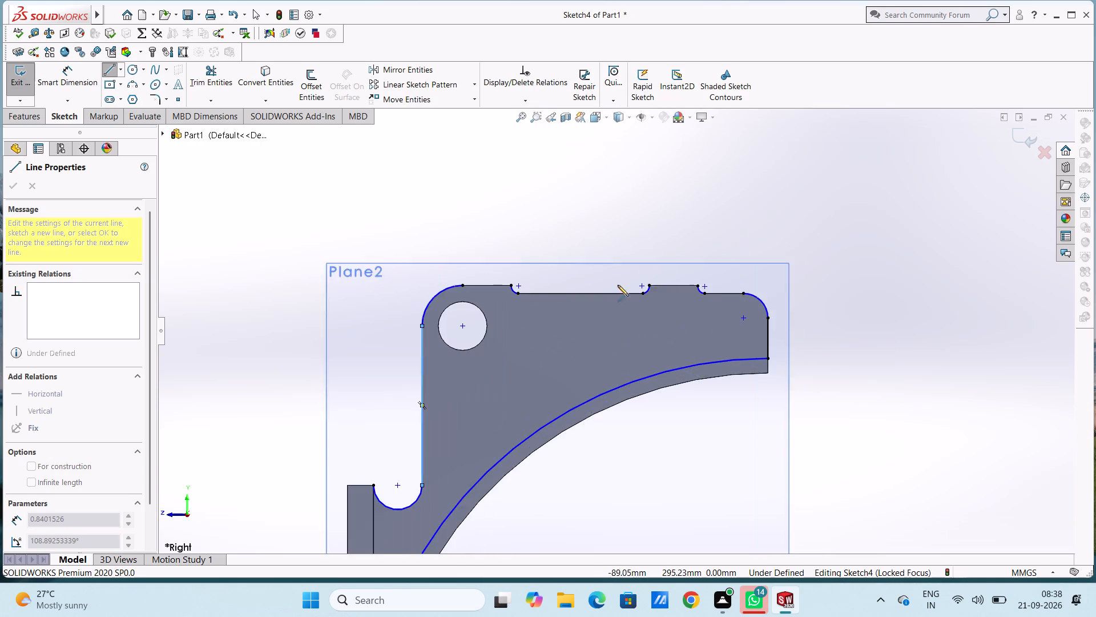
scroll(556, 283, down, 5)
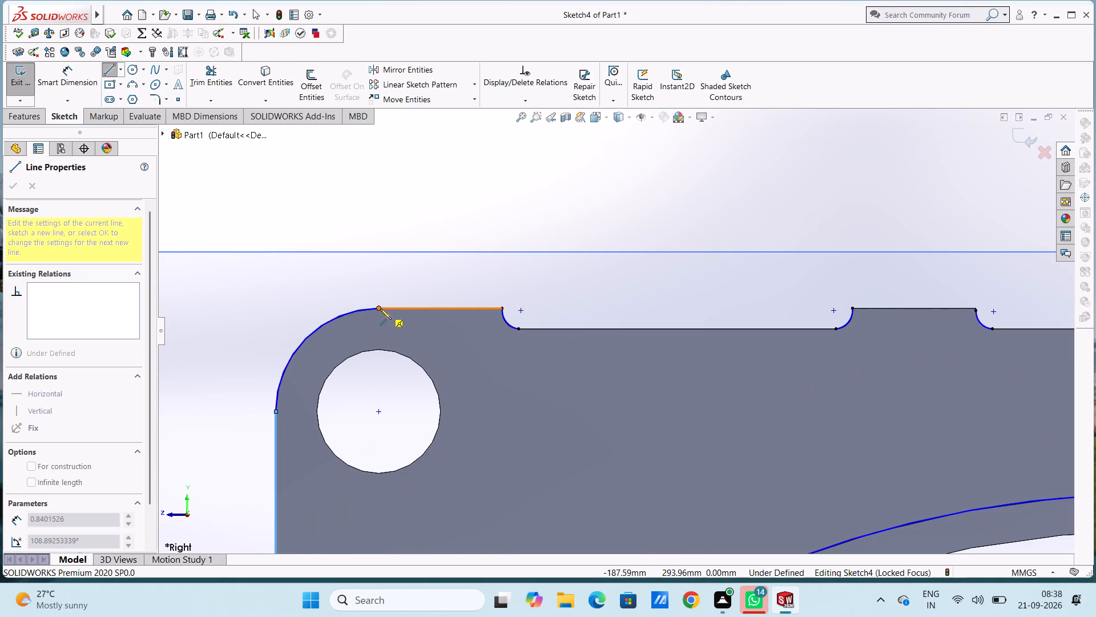
click(380, 308)
click(501, 307)
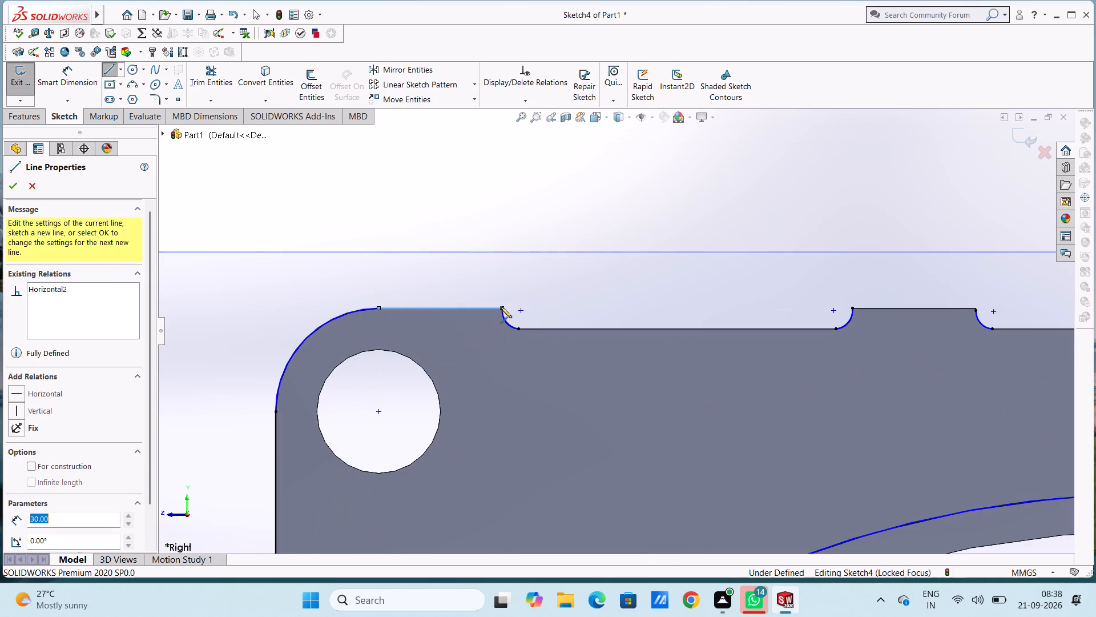
click(519, 328)
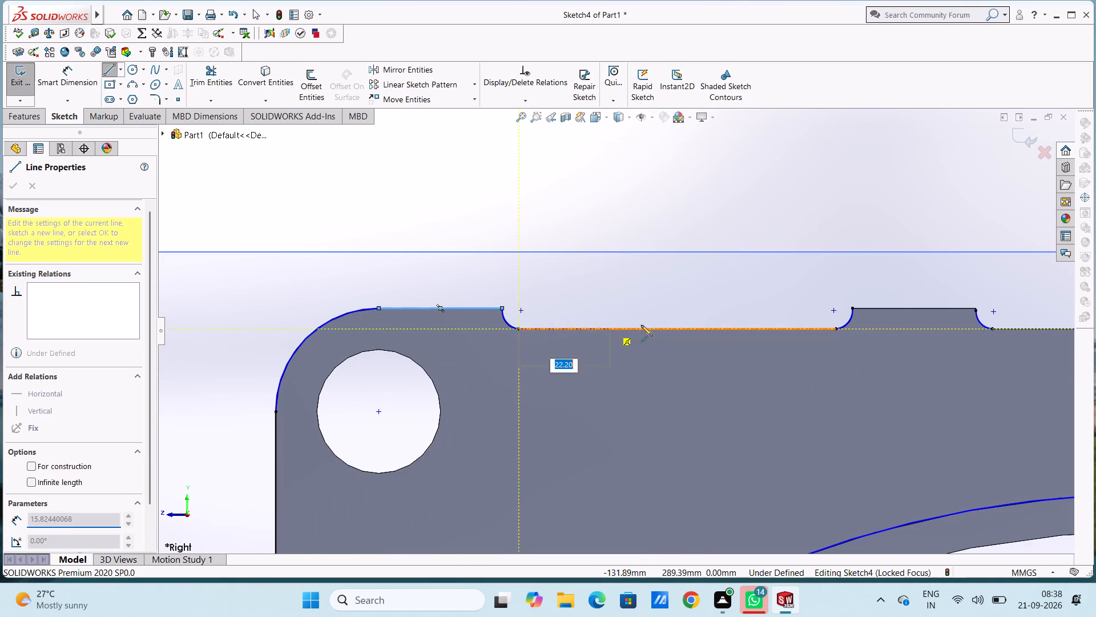
click(836, 327)
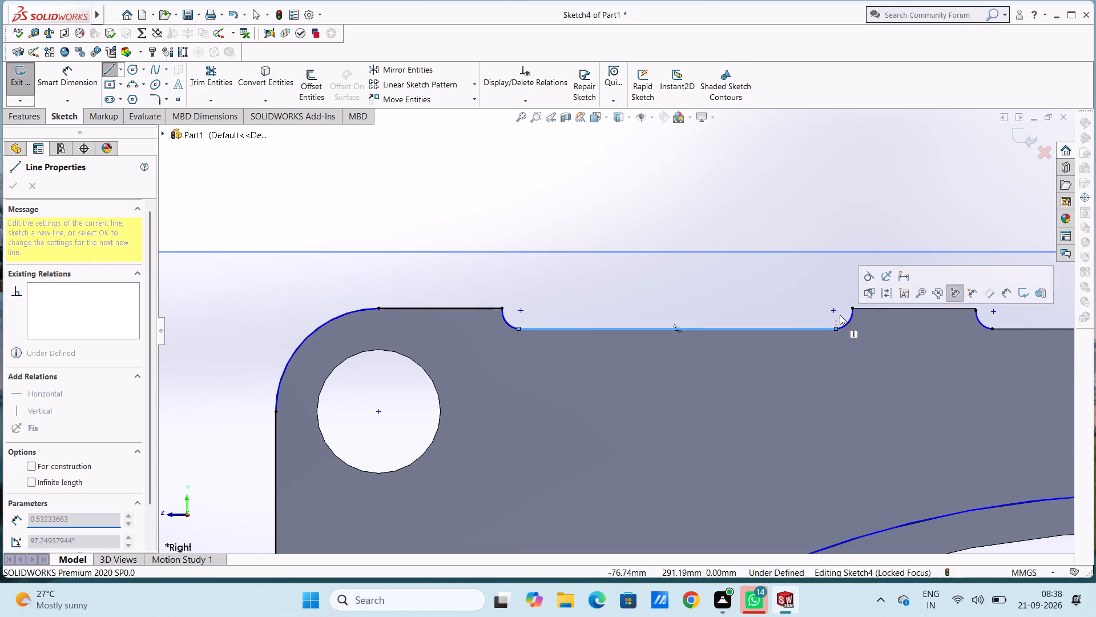
click(855, 308)
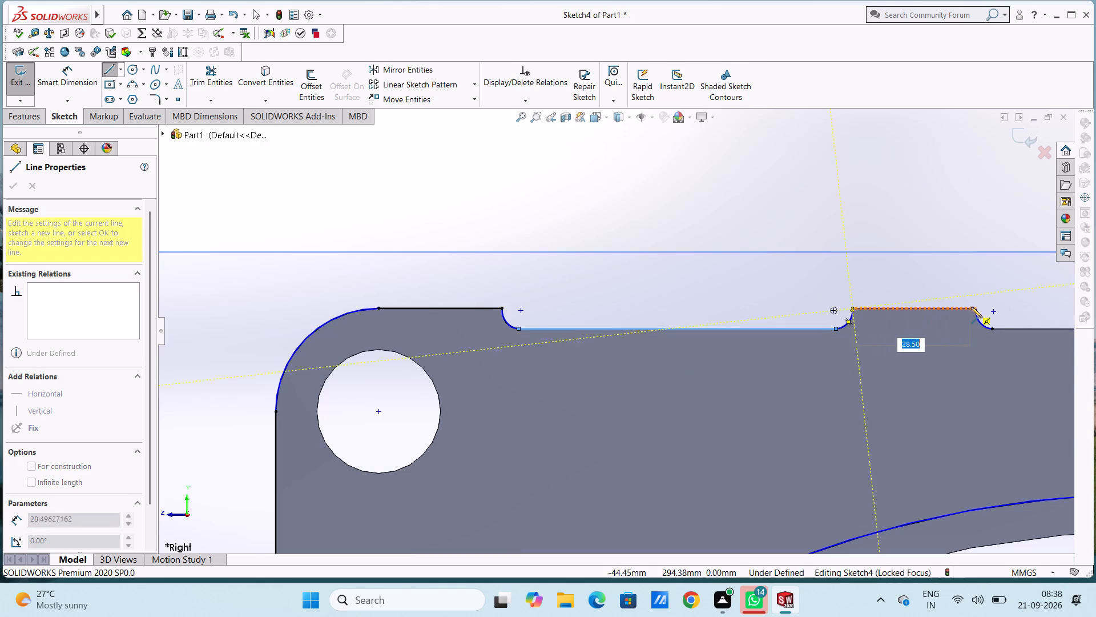
click(976, 307)
scroll(986, 308, down, 1)
scroll(986, 308, up, 4)
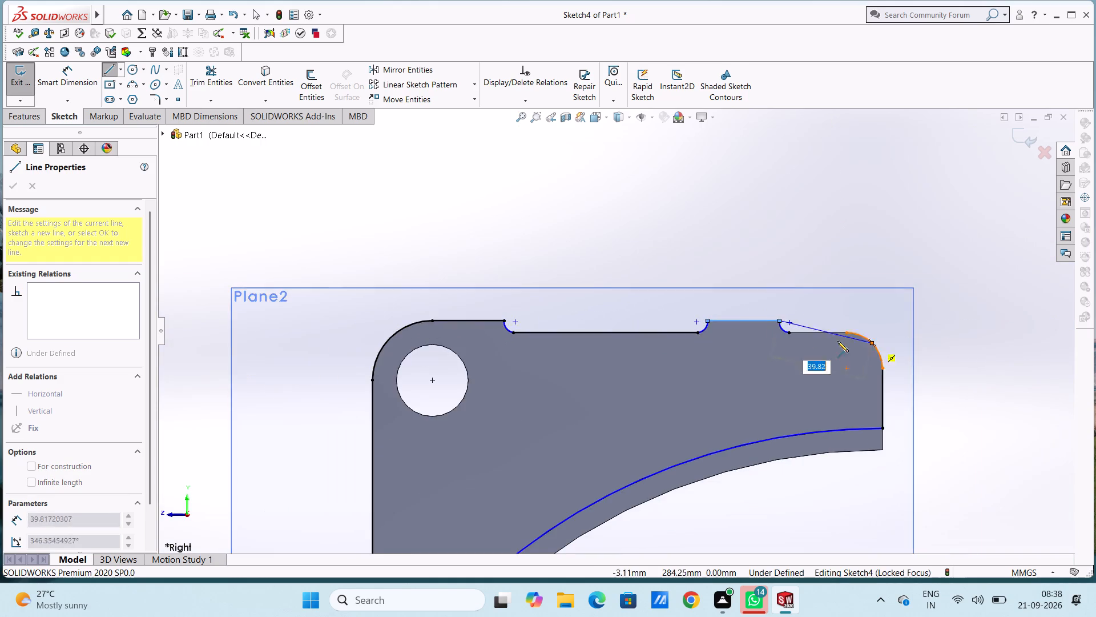
scroll(837, 338, down, 6)
scroll(668, 283, down, 7)
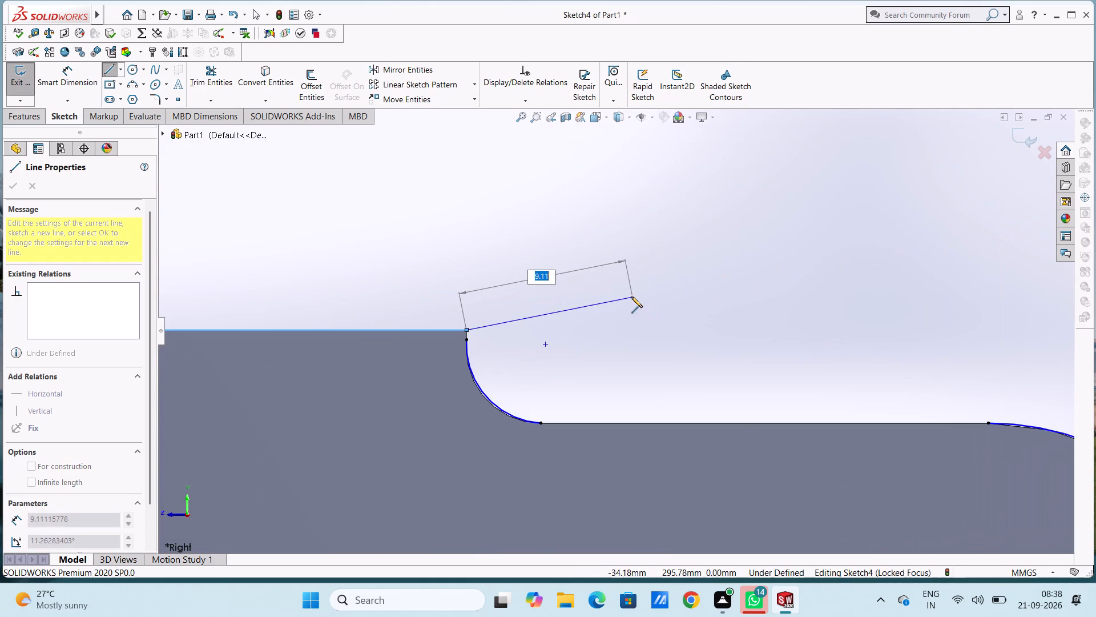
key(Escape)
key(Escape)
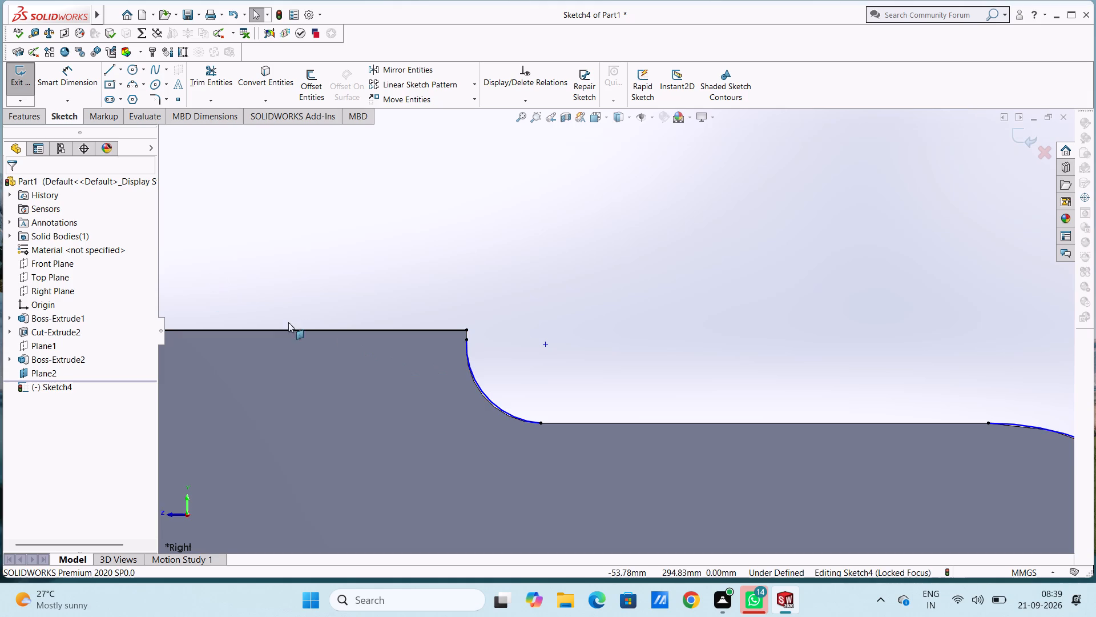
Replace the third recess corner arc with a three-point arc of about 4.5 mm radius starting at the raised section's line endpoint.
click(466, 355)
key(Delete)
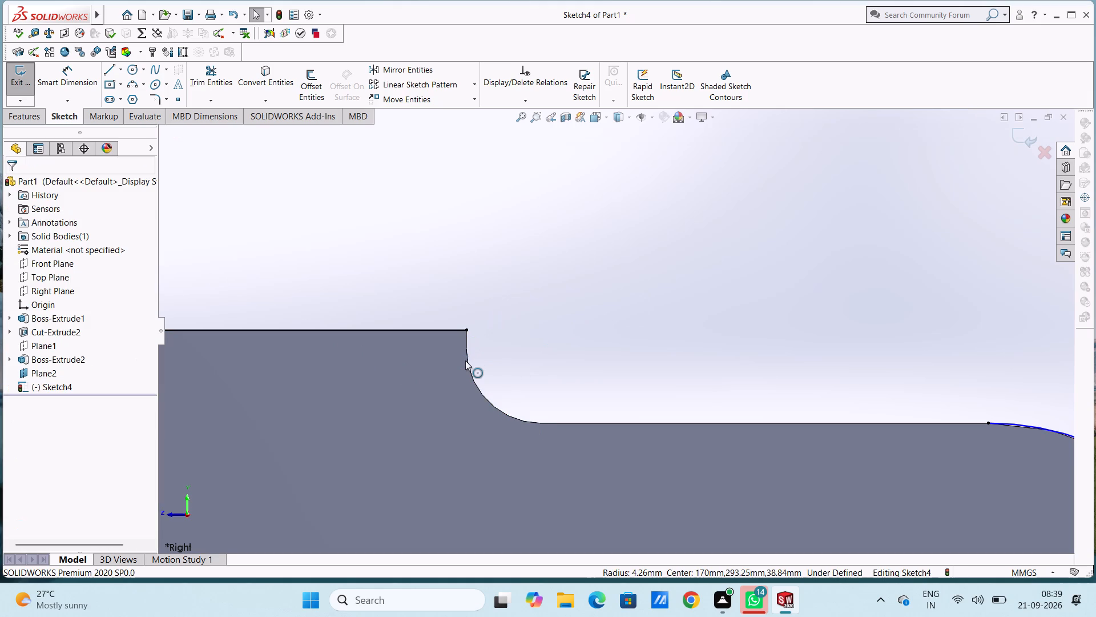
click(132, 88)
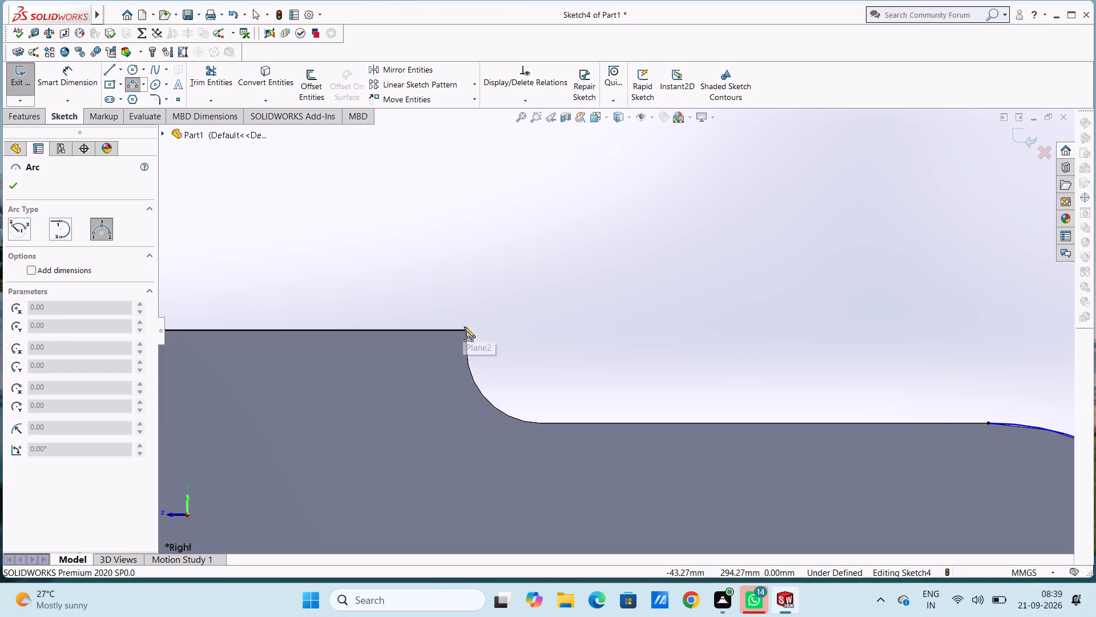
click(469, 331)
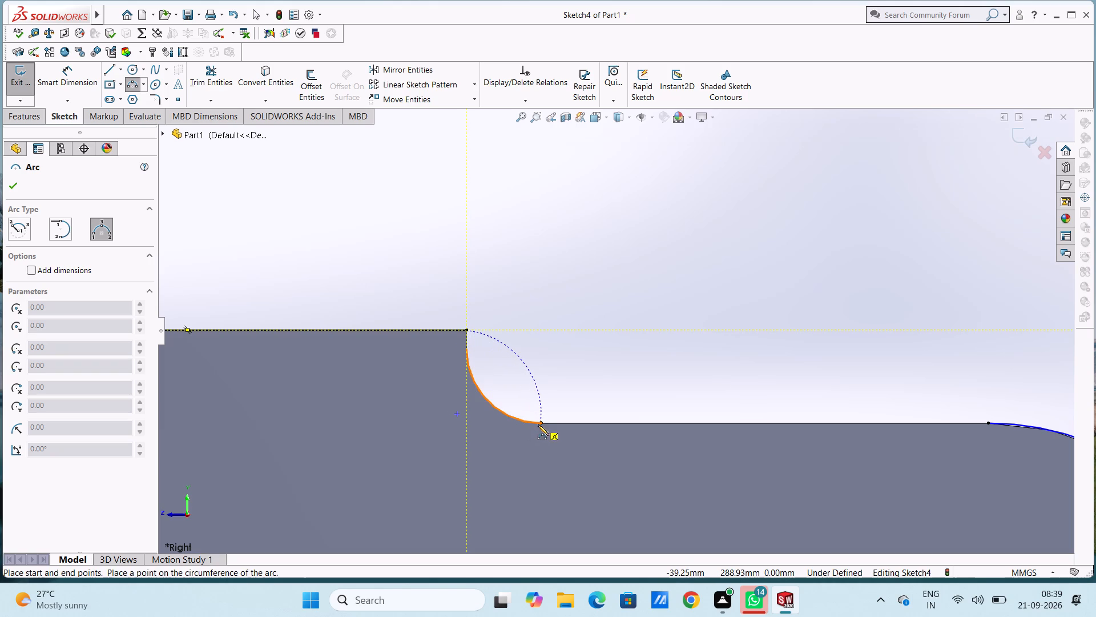
click(541, 422)
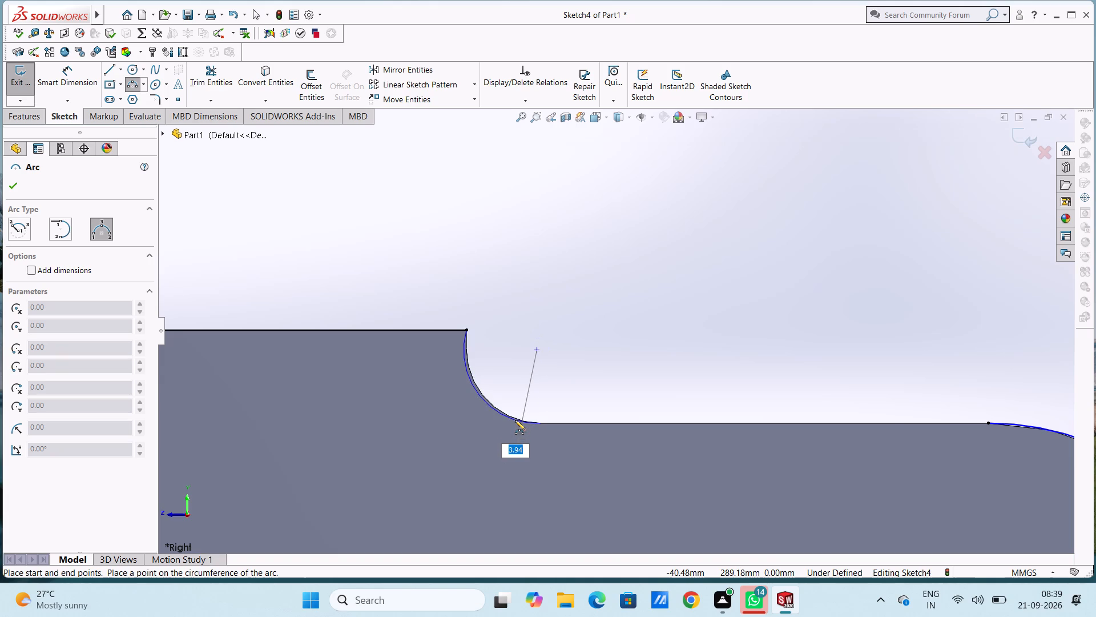
scroll(515, 420, up, 7)
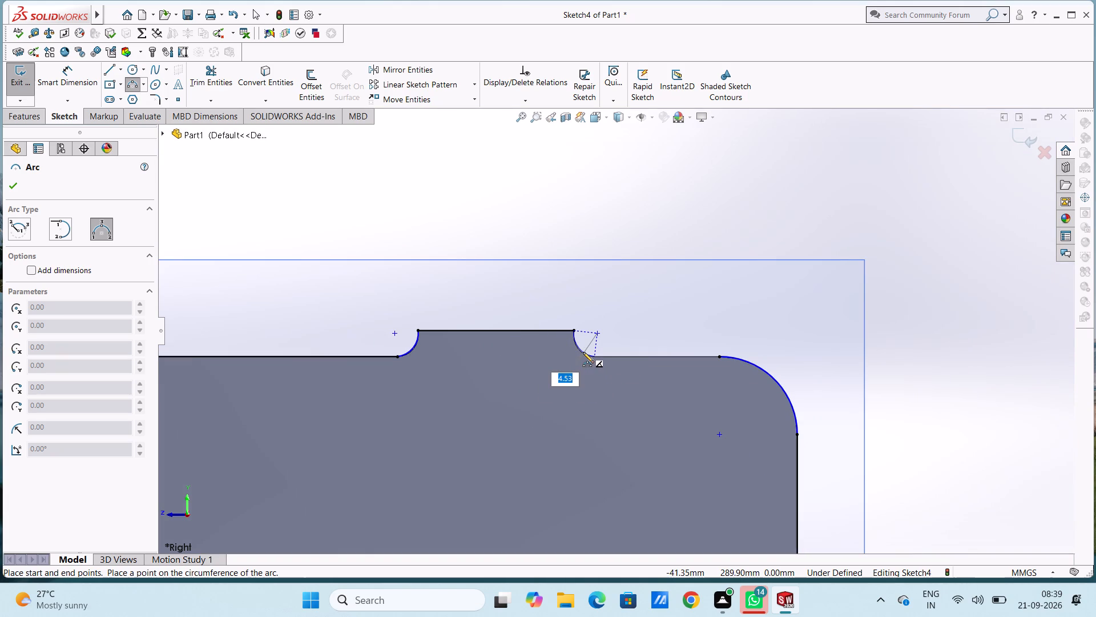
click(583, 352)
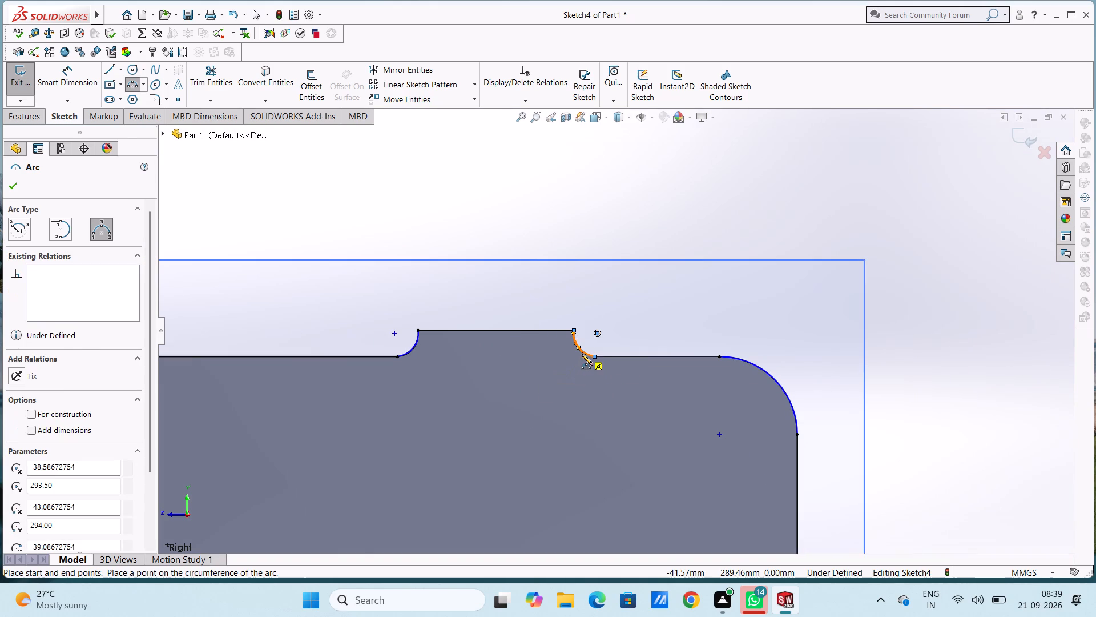
key(Escape)
key(Escape)
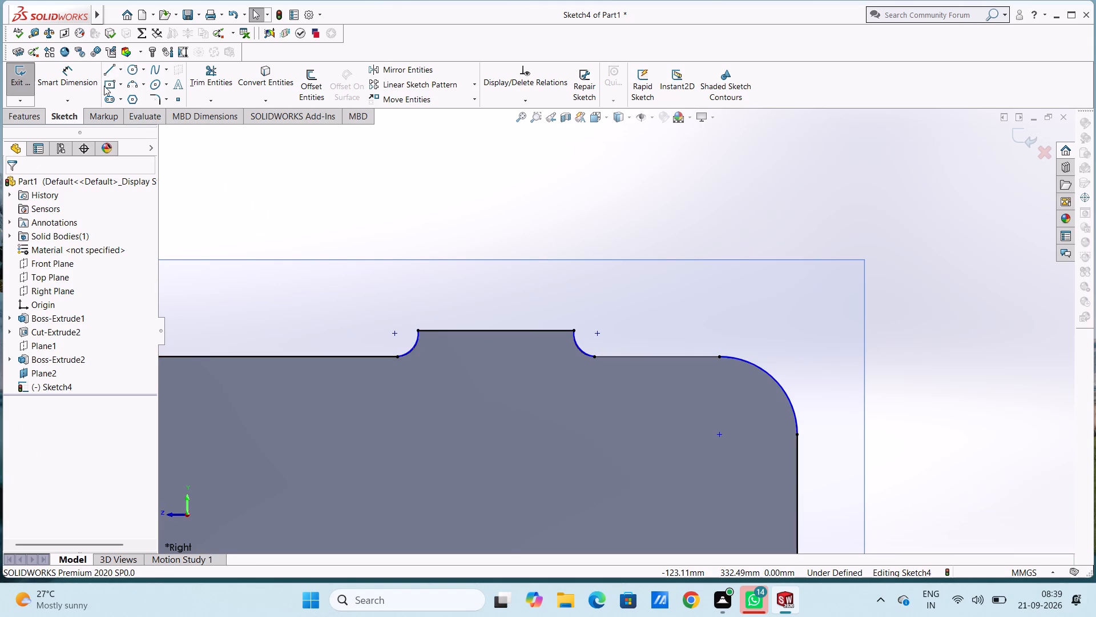
Draw a horizontal line of about 24 mm from the third recess corner to the plate's rounded corner at the free end.
click(107, 74)
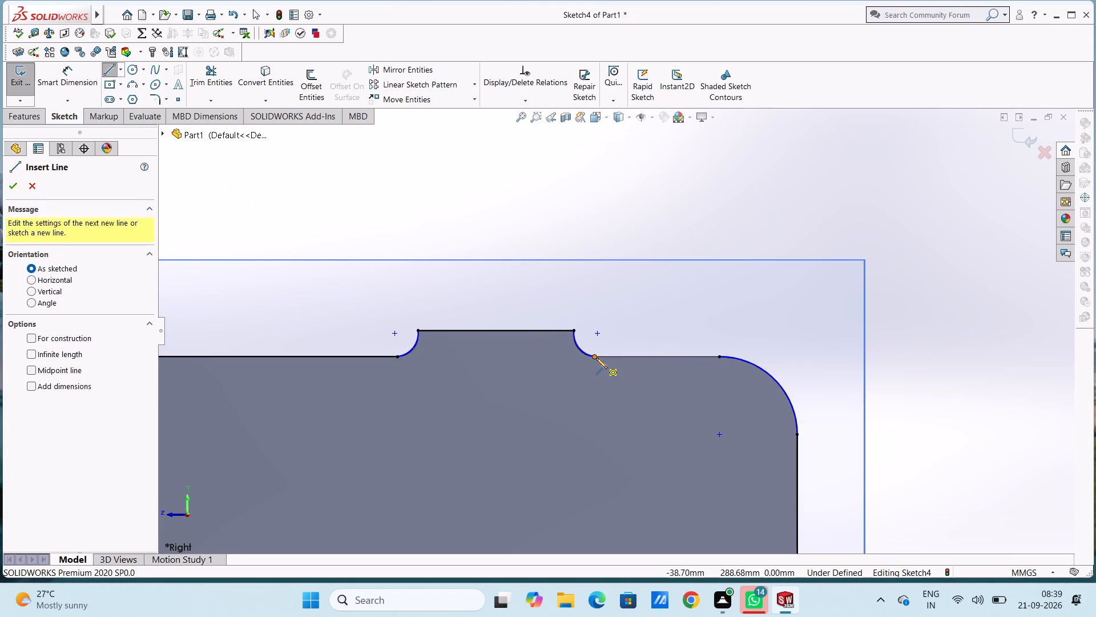
click(595, 356)
click(718, 355)
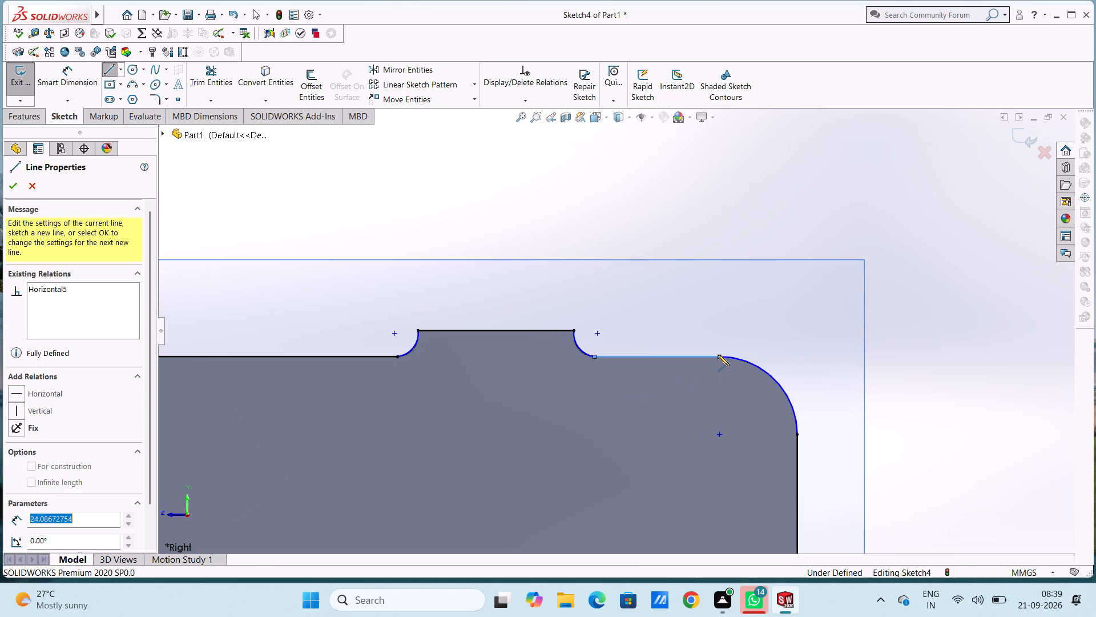
key(Escape)
key(Escape)
key(Escape)
key(Escape)
Trace the plate's hole with a 15 mm radius circle centred on the 25 mm radius corner's centre.
scroll(609, 413, up, 8)
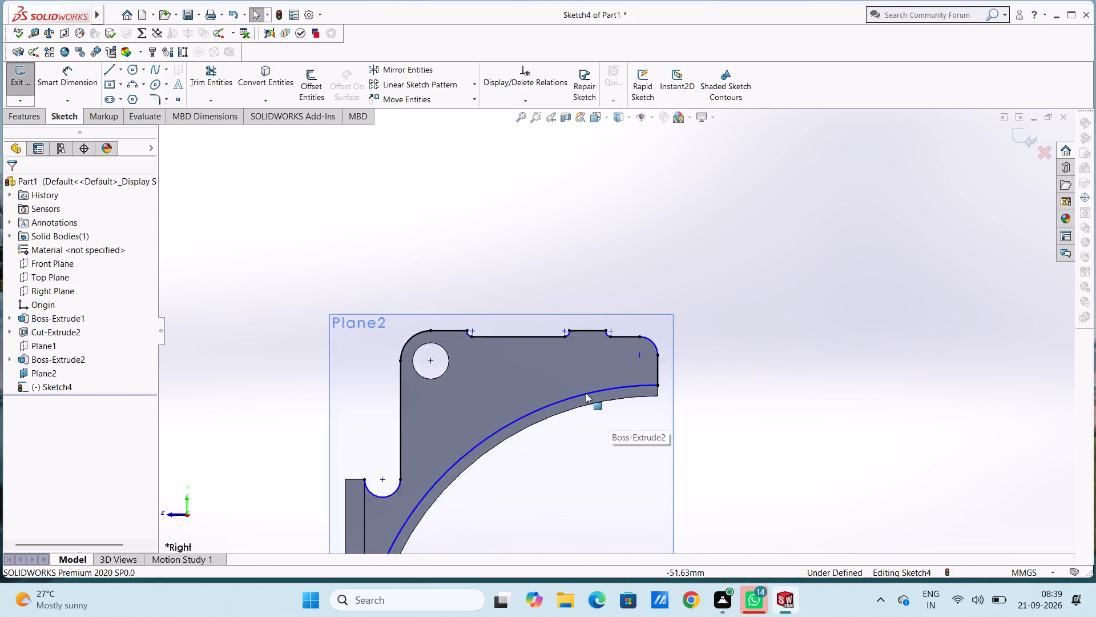
scroll(586, 393, up, 2)
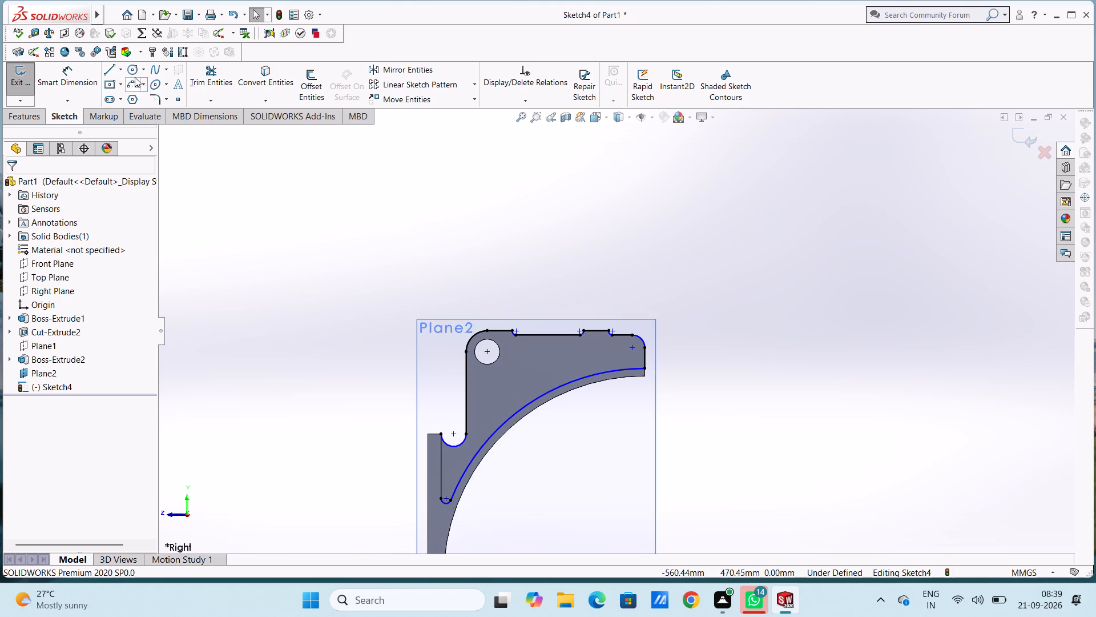
click(132, 70)
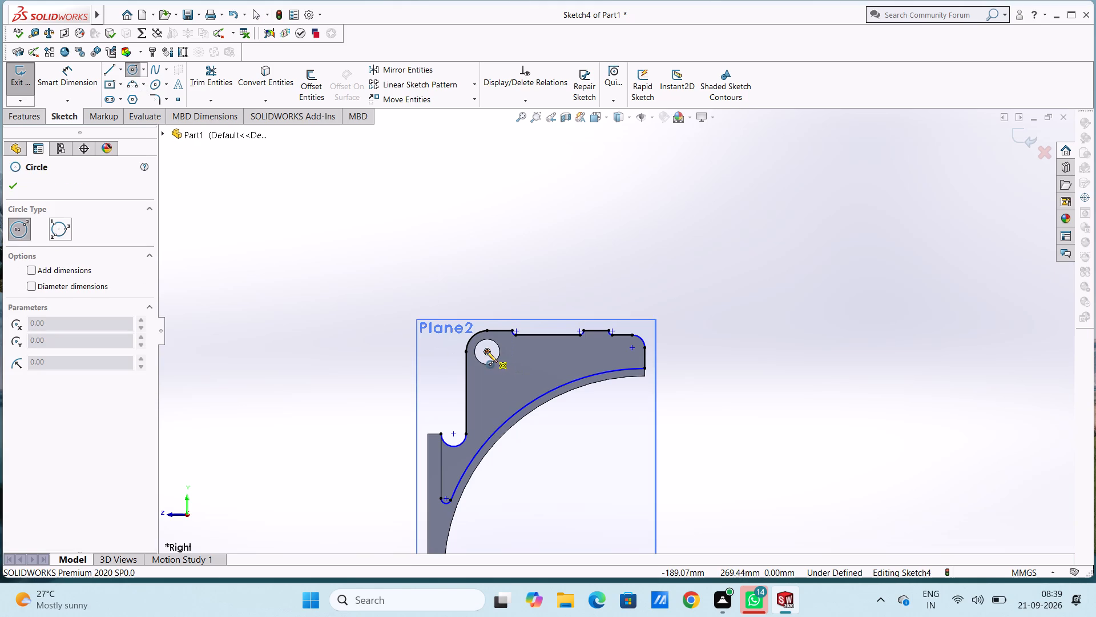
click(486, 351)
click(493, 362)
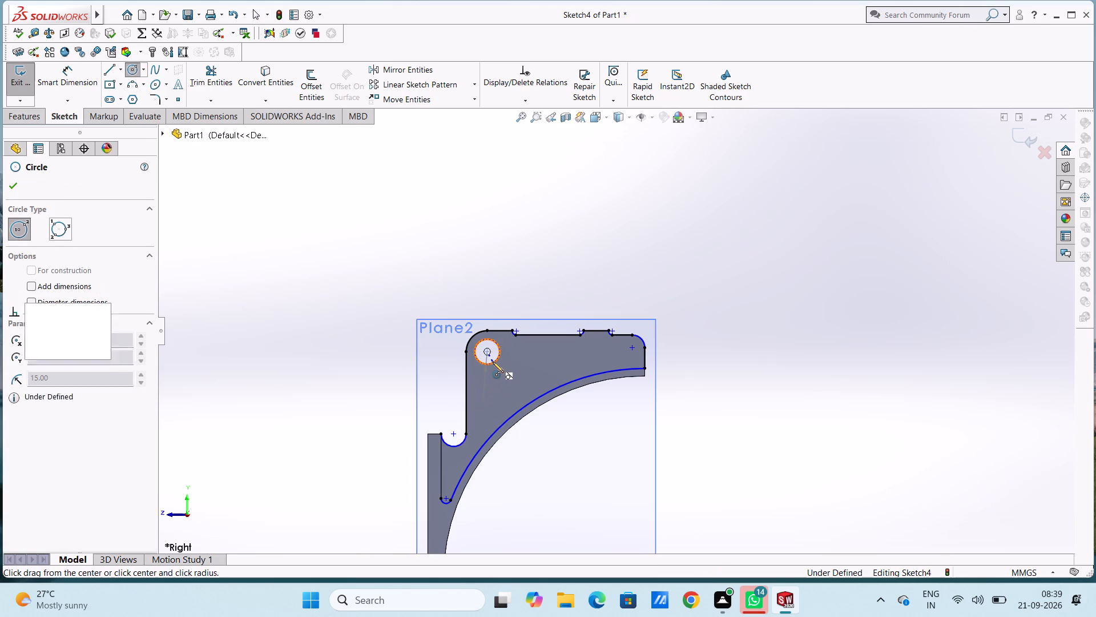
key(Escape)
key(Escape)
key(Escape)
key(Escape)
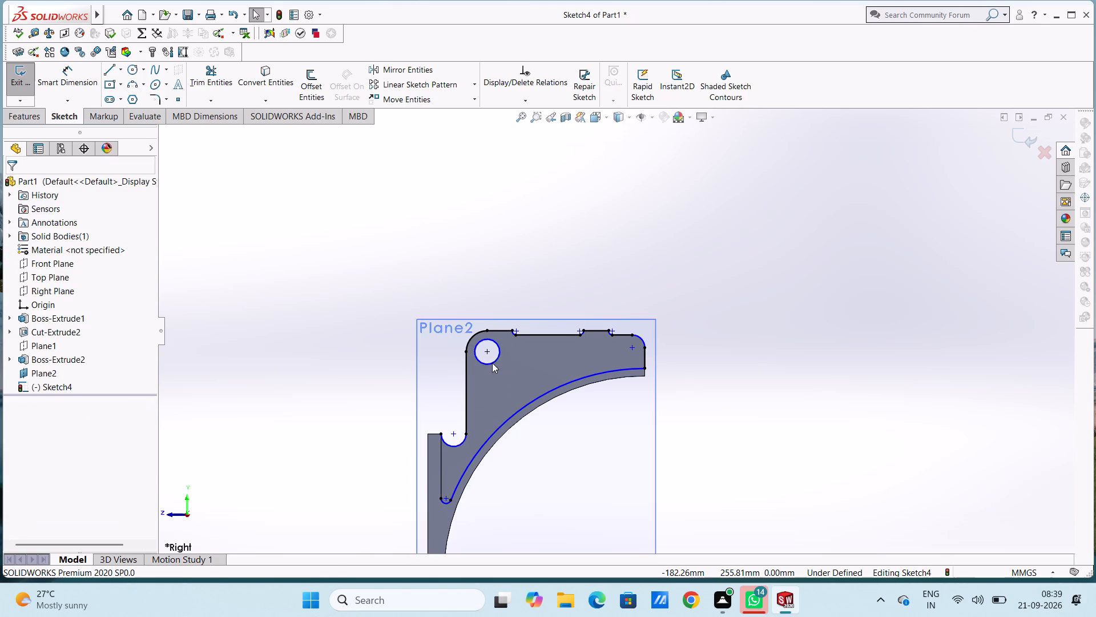
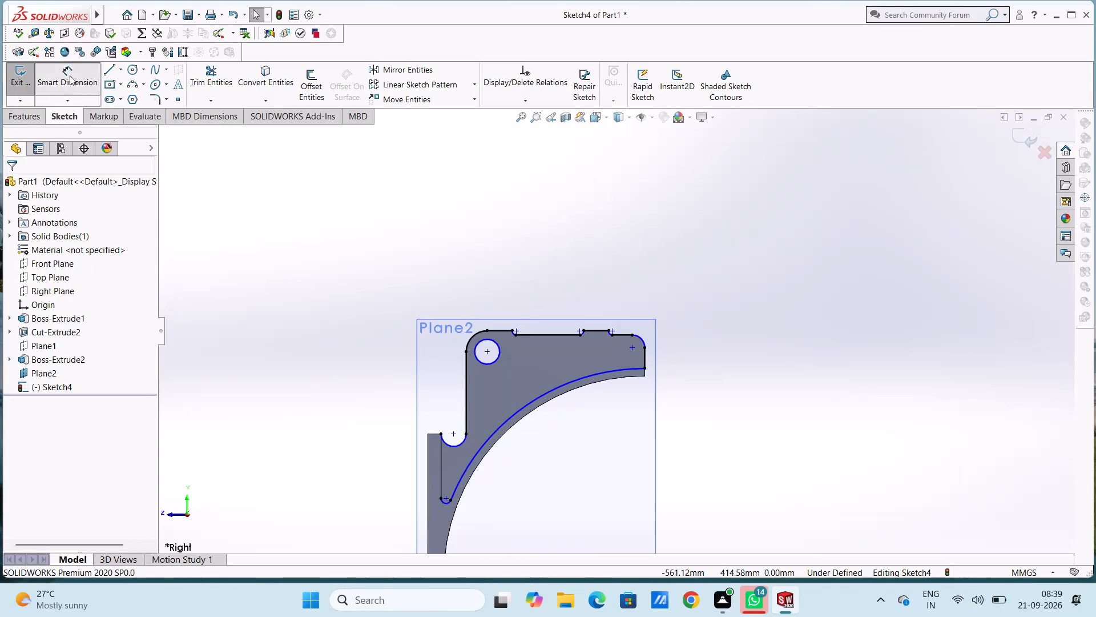
Dimension the diameter of the plate's hole and the radius of the semicircular hook notch, keeping both at their drawn sizes.
click(479, 362)
click(258, 458)
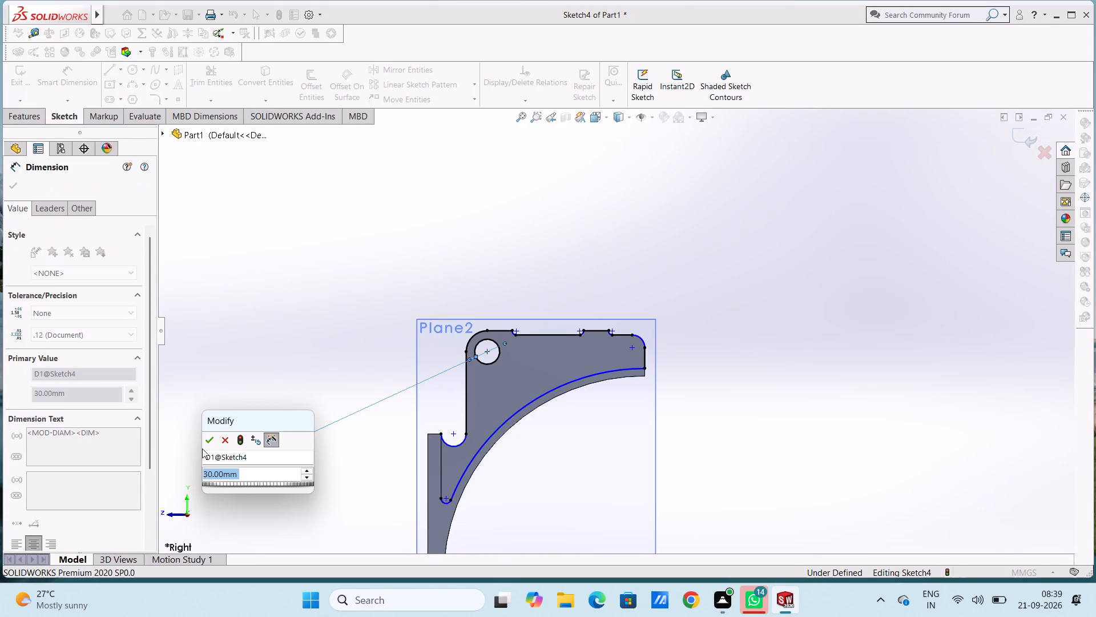
click(207, 443)
click(244, 368)
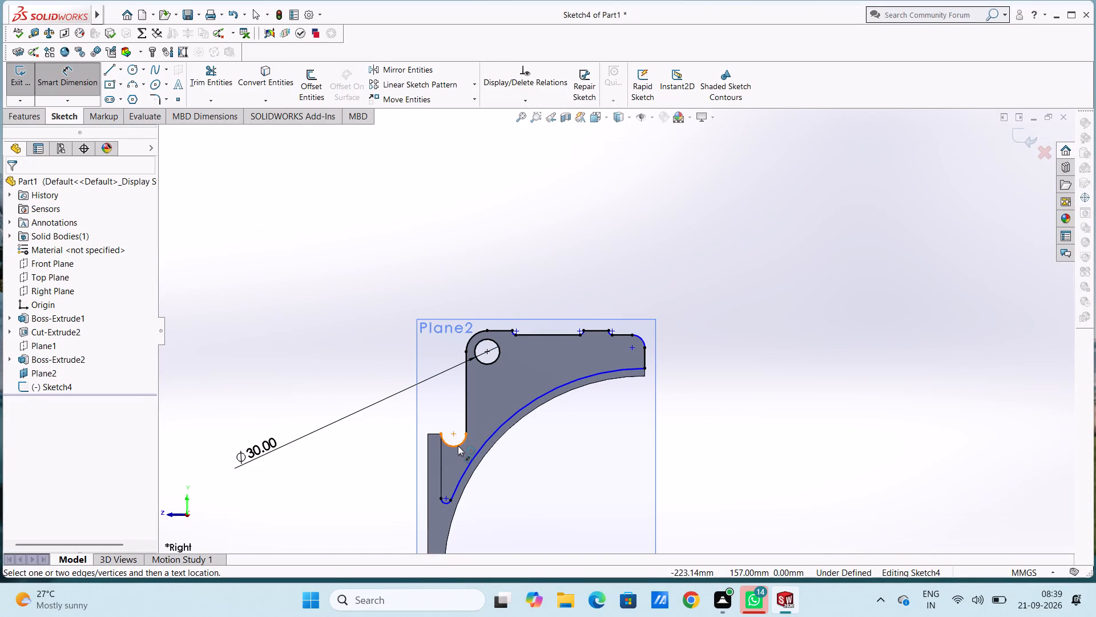
click(458, 444)
click(369, 300)
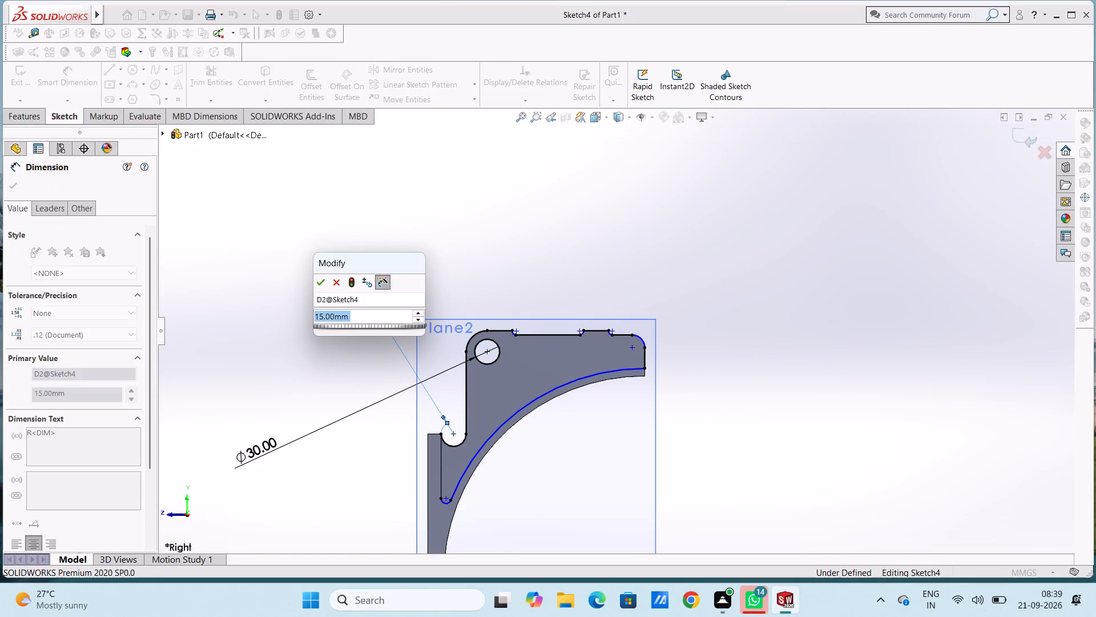
click(317, 288)
click(307, 332)
Dimension the radii of the small arc at the plate's lower tip and the rounded corner at its free end, keeping the drawn sizes.
scroll(450, 479, down, 7)
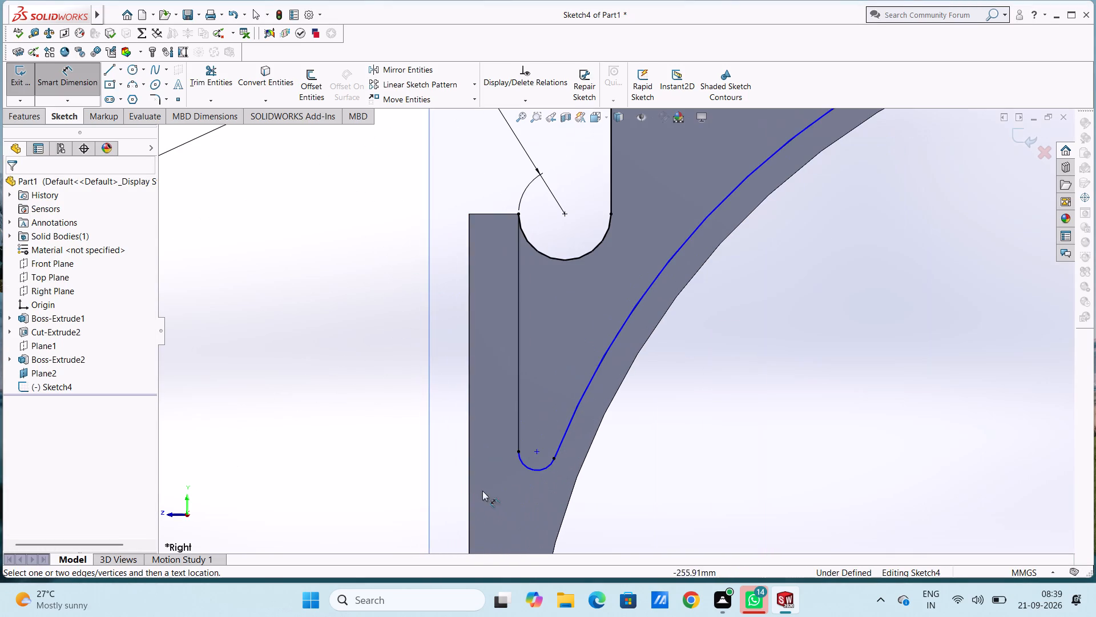
drag(527, 468, 499, 480)
click(365, 506)
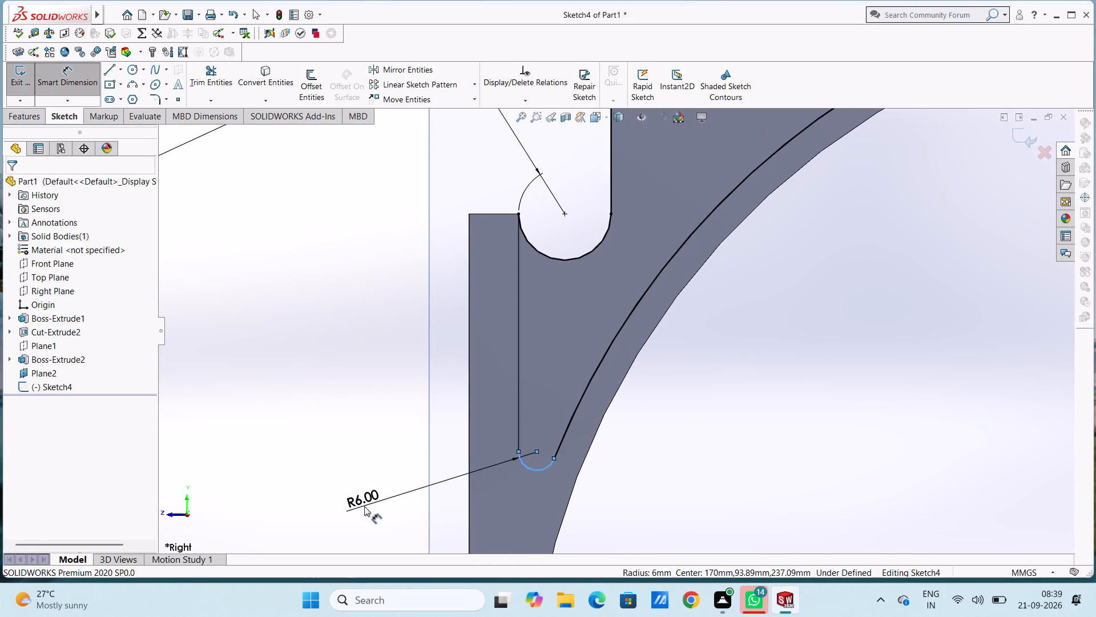
click(317, 486)
click(345, 394)
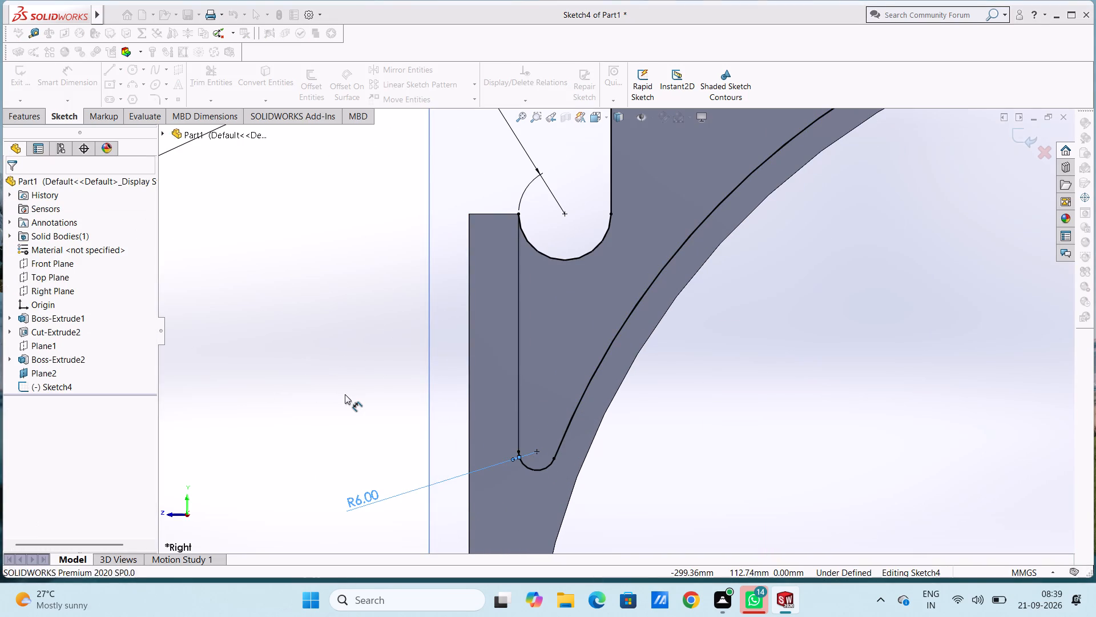
scroll(349, 390, down, 5)
scroll(352, 388, up, 11)
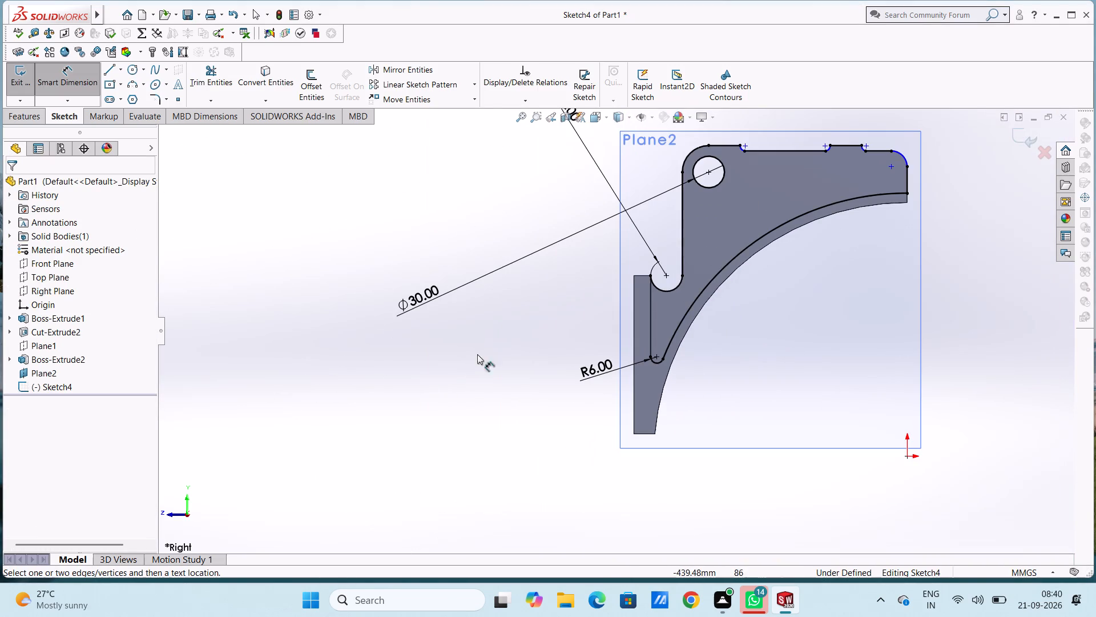
scroll(900, 136, up, 3)
scroll(788, 237, down, 7)
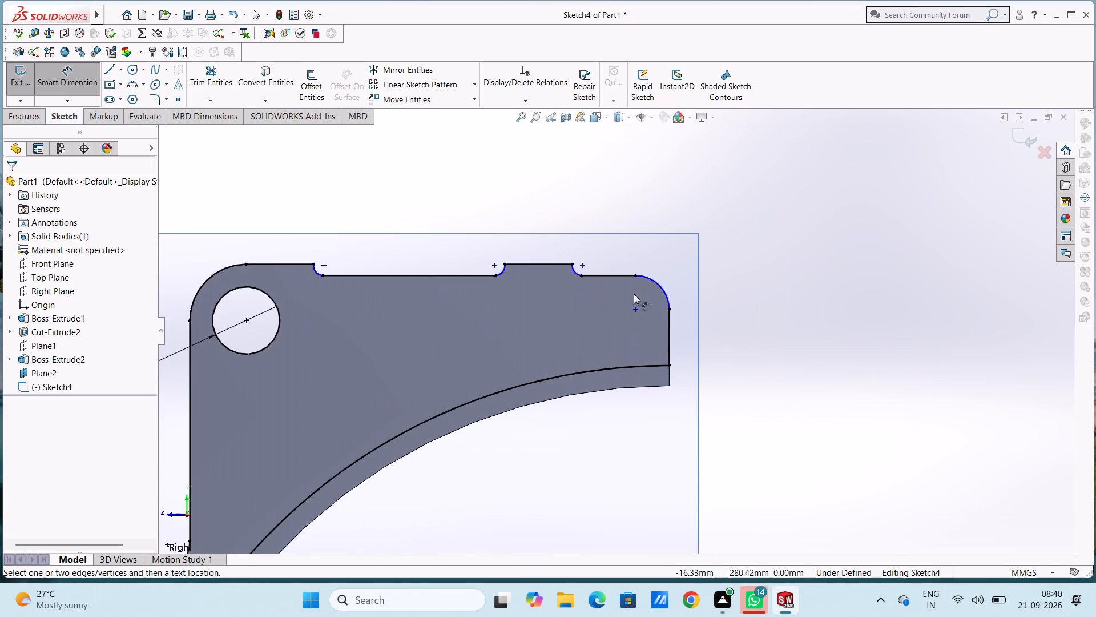
click(652, 279)
click(787, 200)
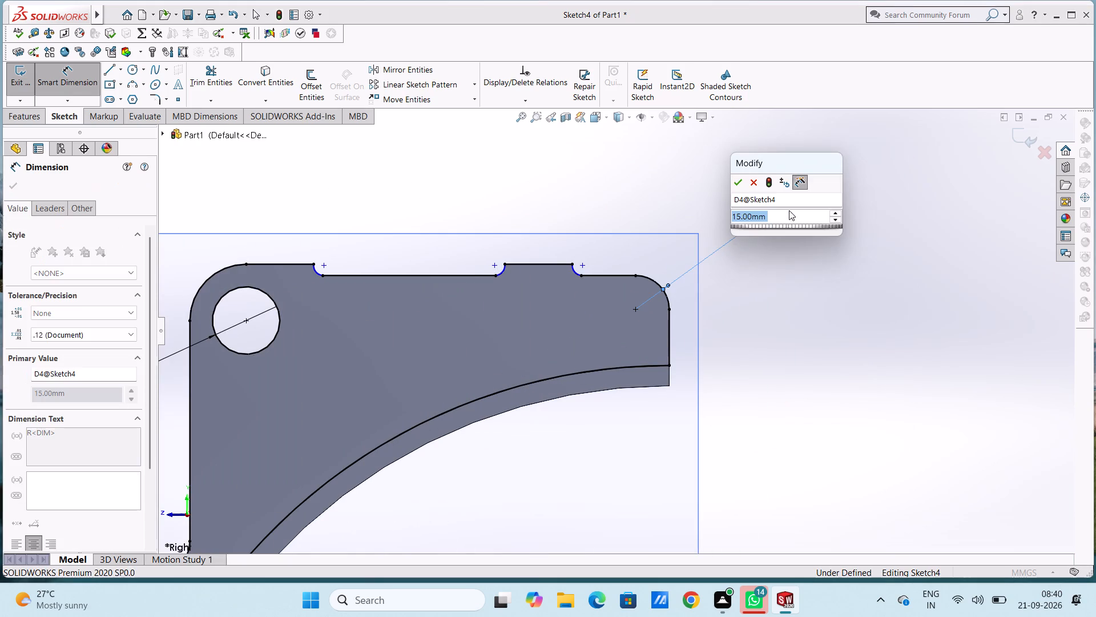
click(736, 183)
click(657, 193)
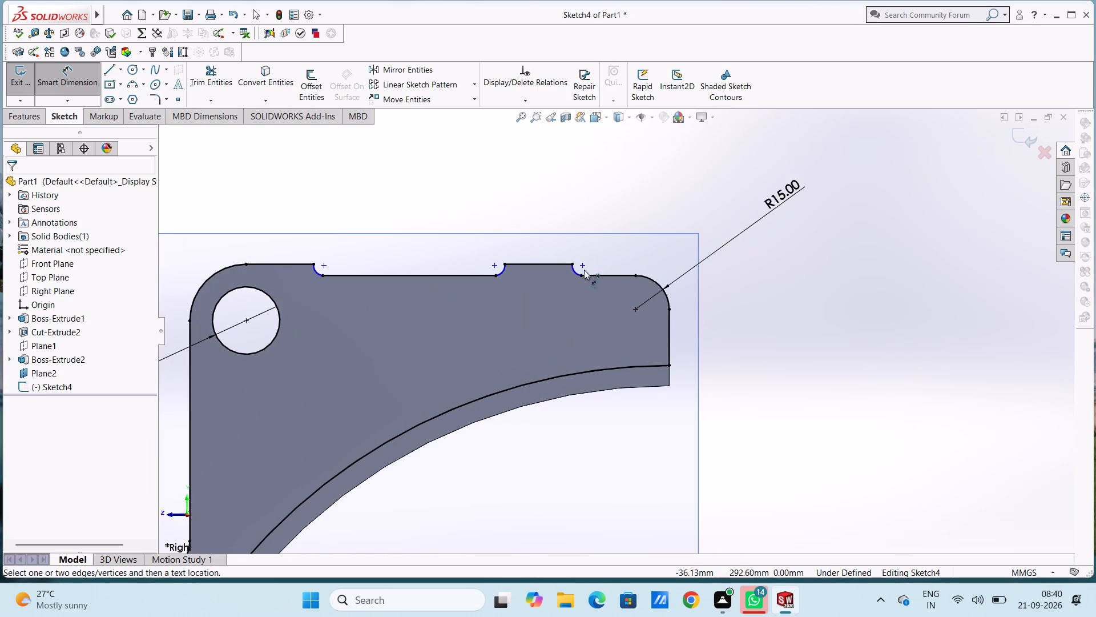
Dimension the radii of the three small recess corner arcs along the plate's upper edge, keeping their drawn sizes.
click(577, 274)
click(715, 189)
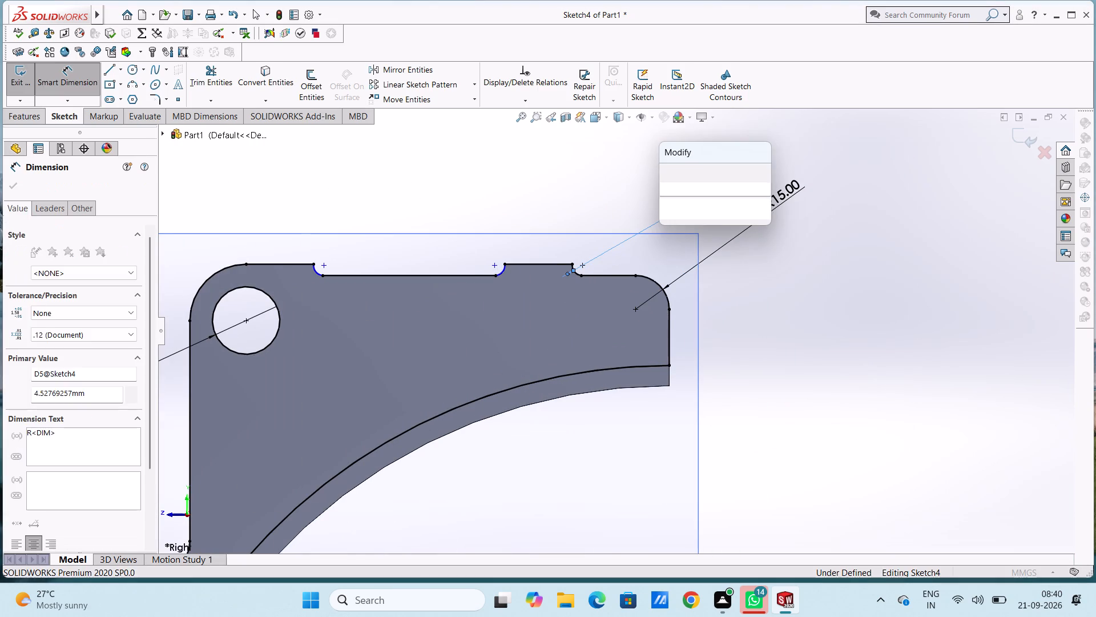
click(665, 174)
click(584, 183)
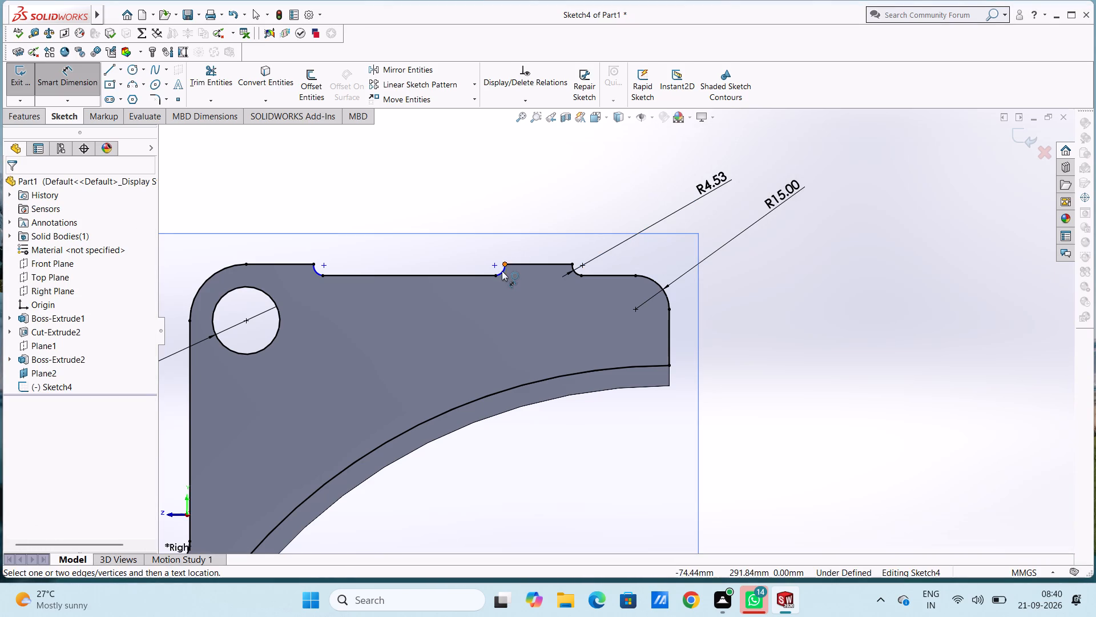
click(503, 274)
click(448, 213)
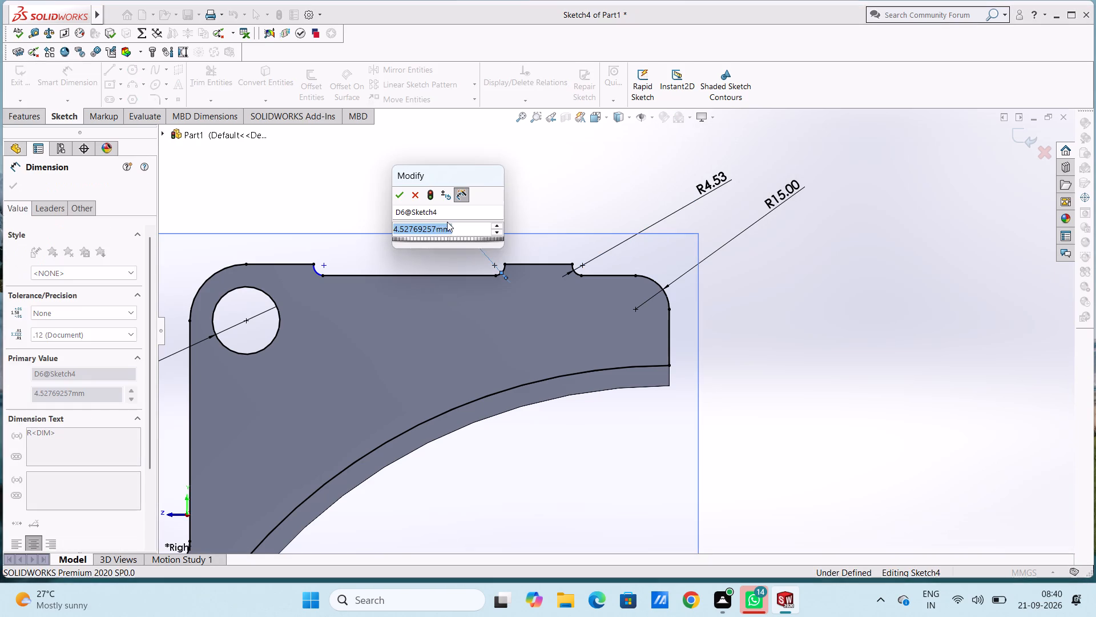
click(400, 200)
click(355, 182)
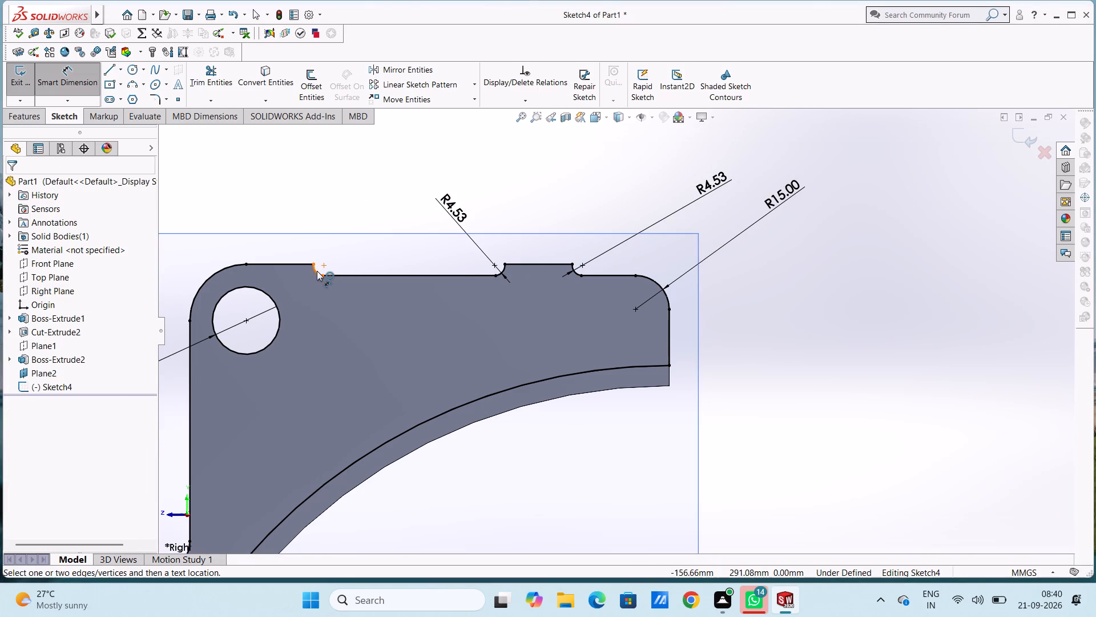
click(317, 271)
click(476, 190)
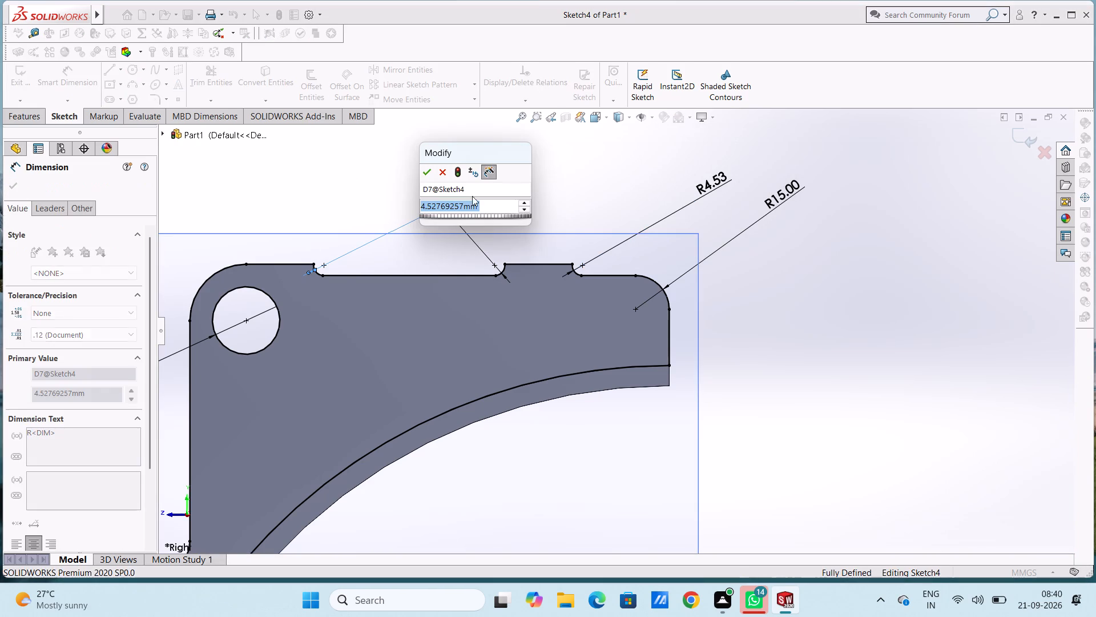
click(422, 173)
click(414, 173)
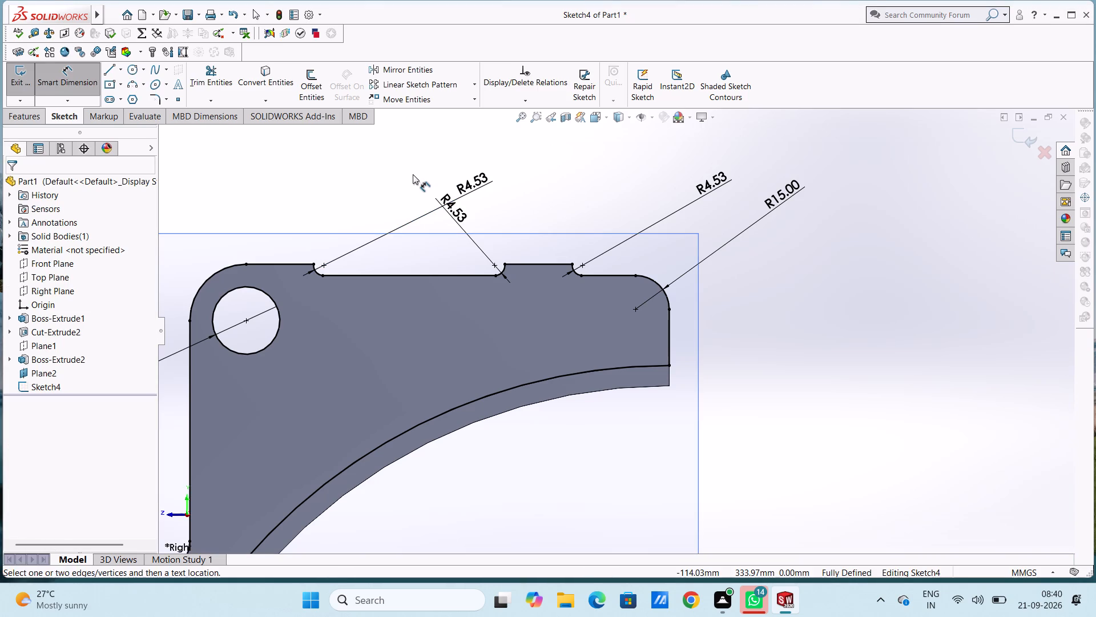
key(Escape)
key(Escape)
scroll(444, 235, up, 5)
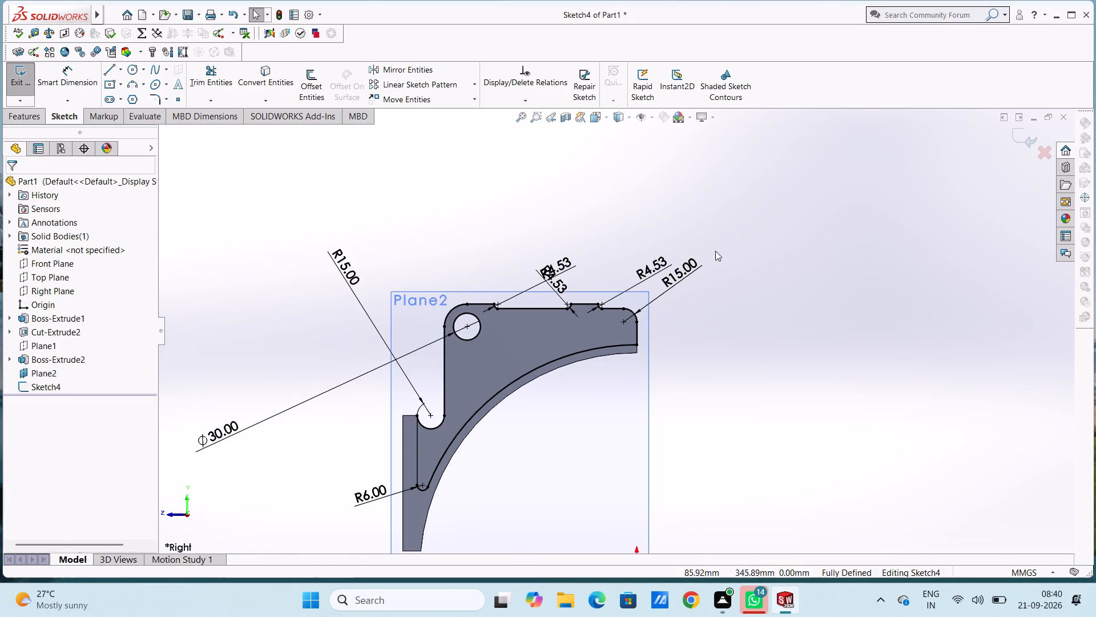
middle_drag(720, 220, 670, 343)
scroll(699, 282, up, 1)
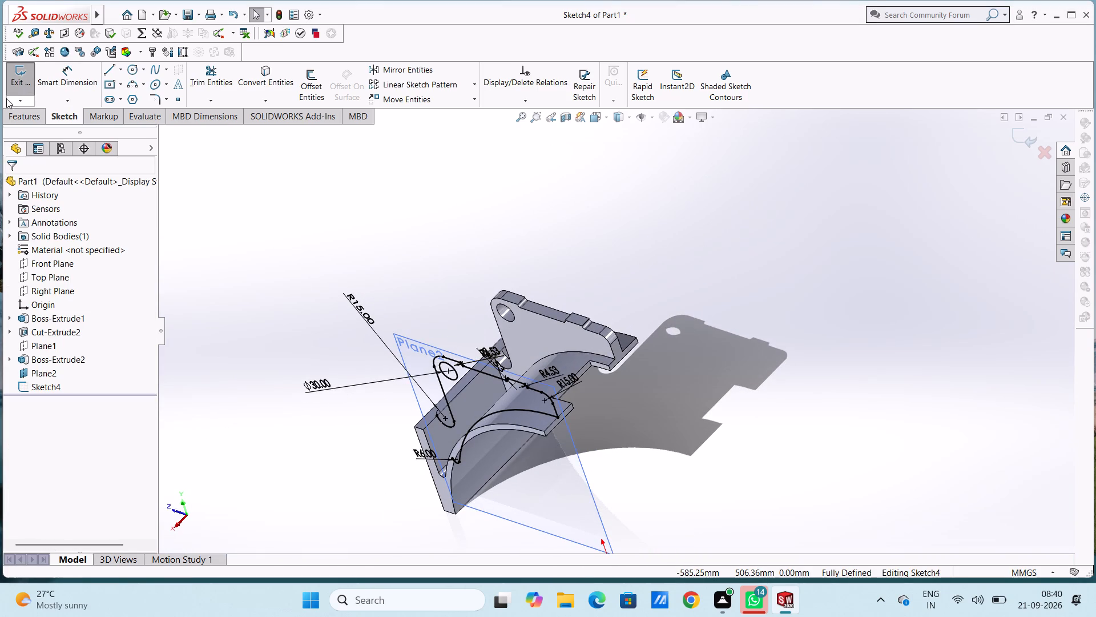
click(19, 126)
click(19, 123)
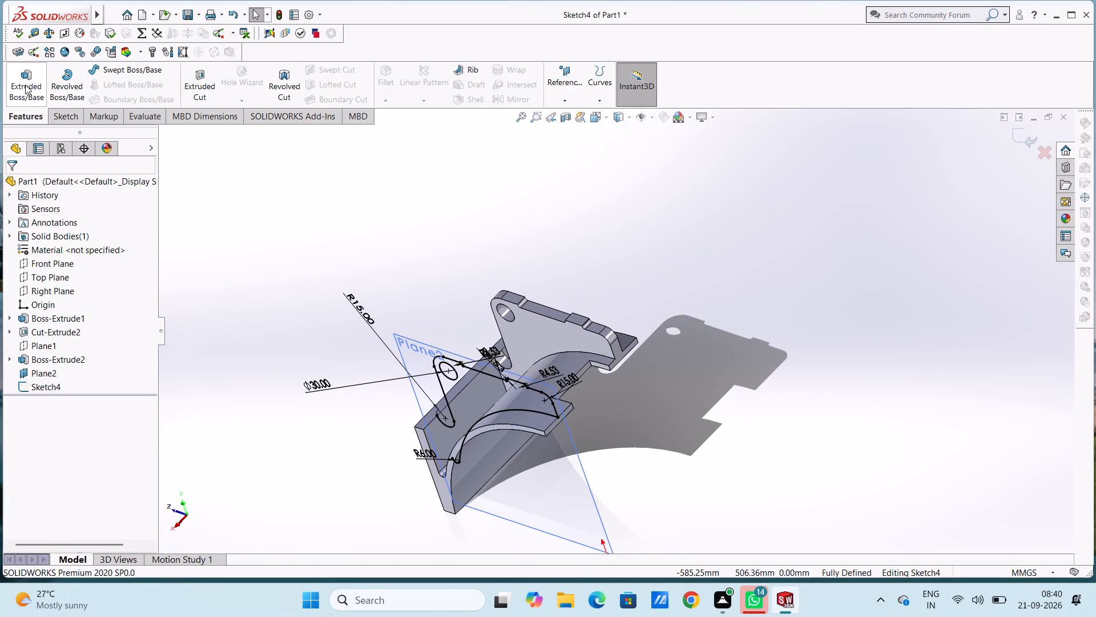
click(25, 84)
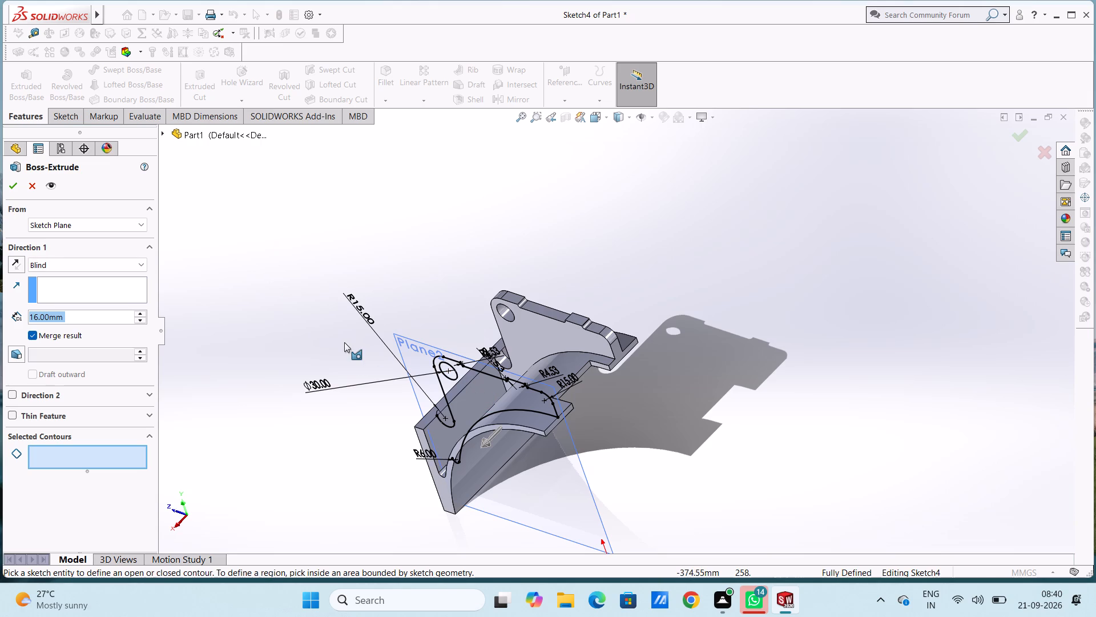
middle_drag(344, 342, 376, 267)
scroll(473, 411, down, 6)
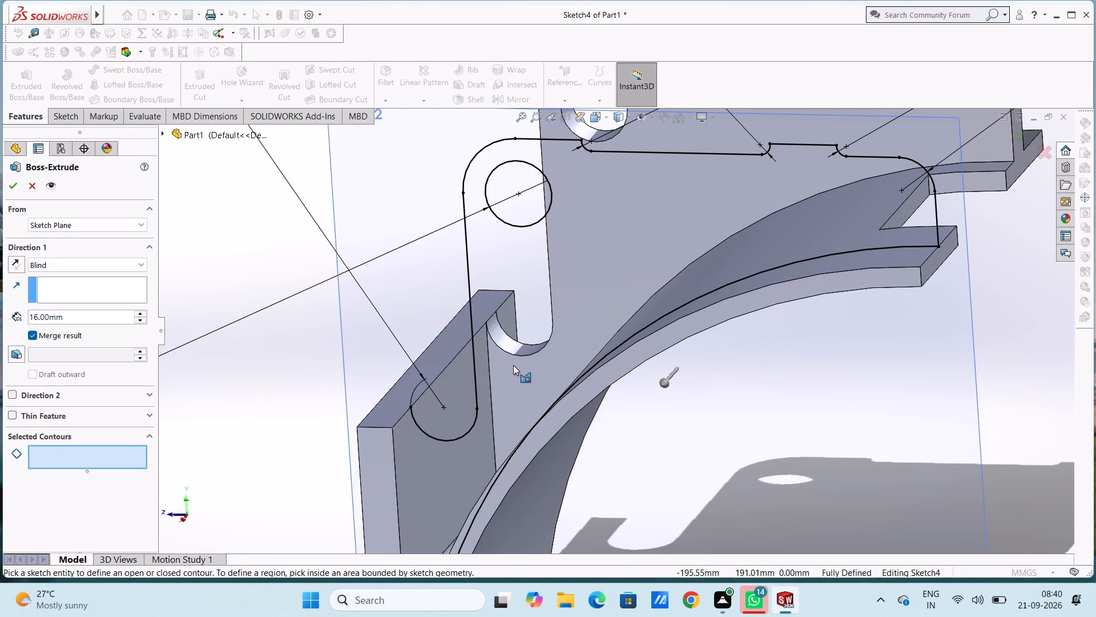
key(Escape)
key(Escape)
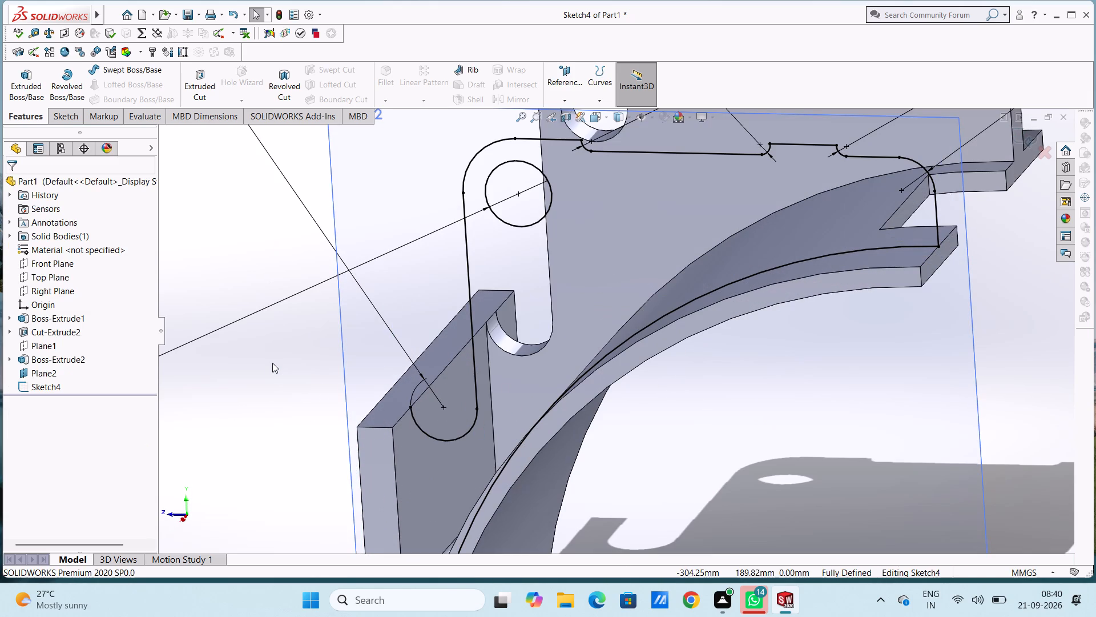
Close the plate profile with a vertical line of about 77 mm from the hook notch arc's outer end to the lower tip arc.
key(ctrl+4)
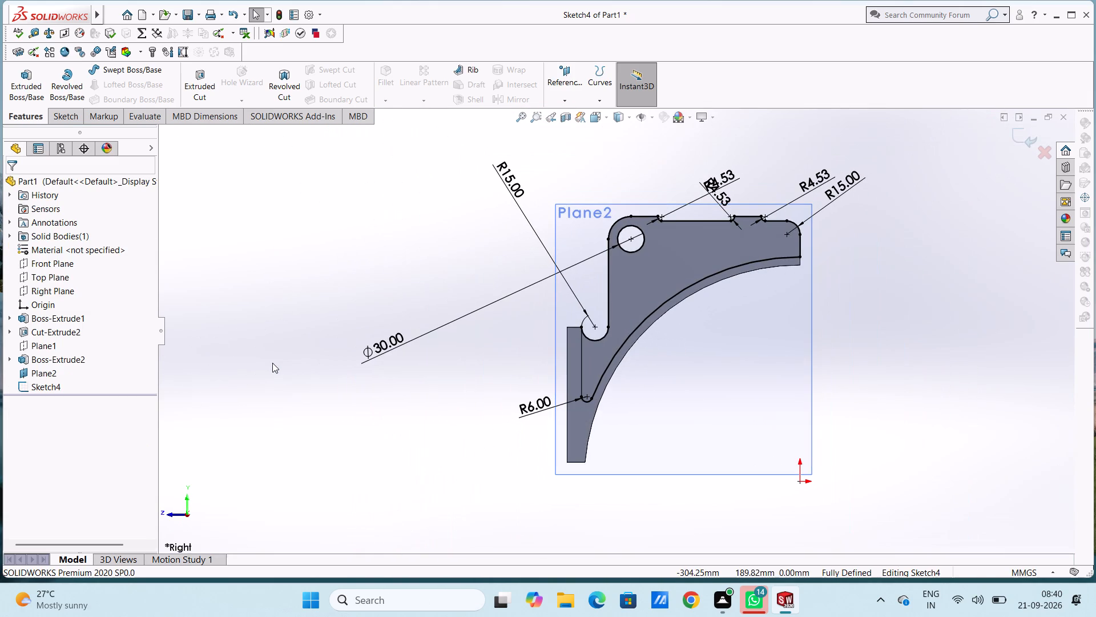
click(51, 116)
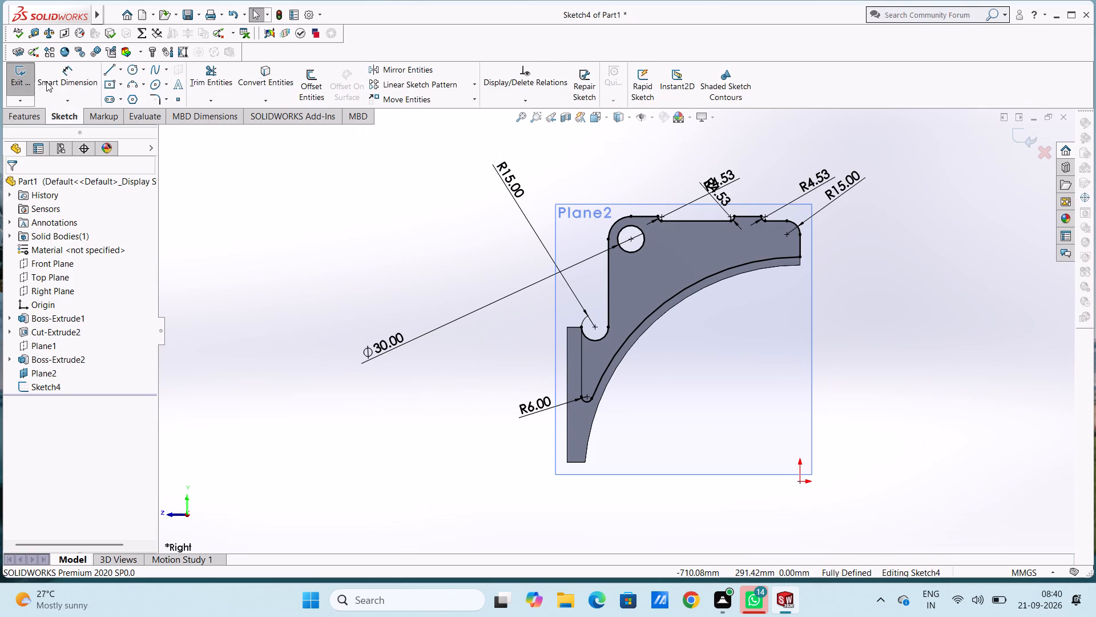
drag(109, 71, 117, 85)
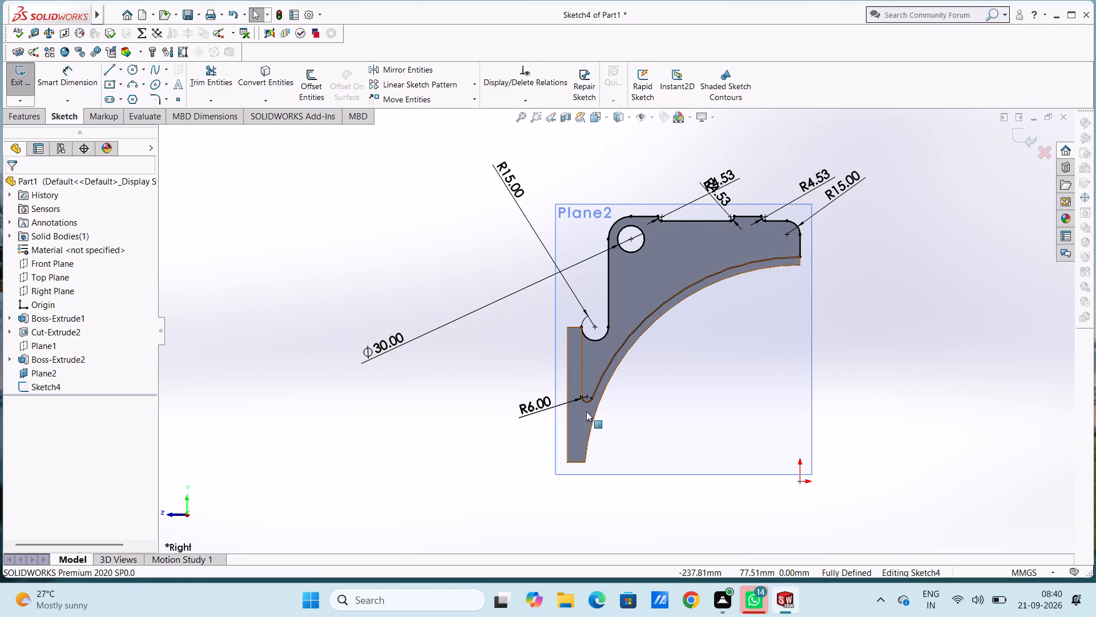
scroll(595, 385, down, 6)
click(563, 226)
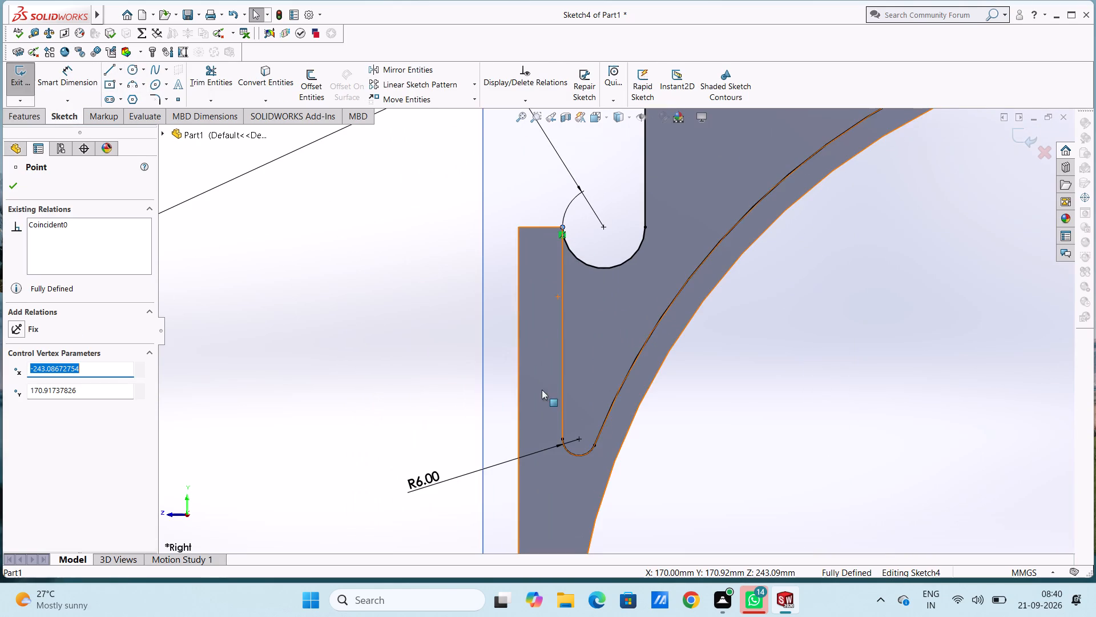
click(562, 438)
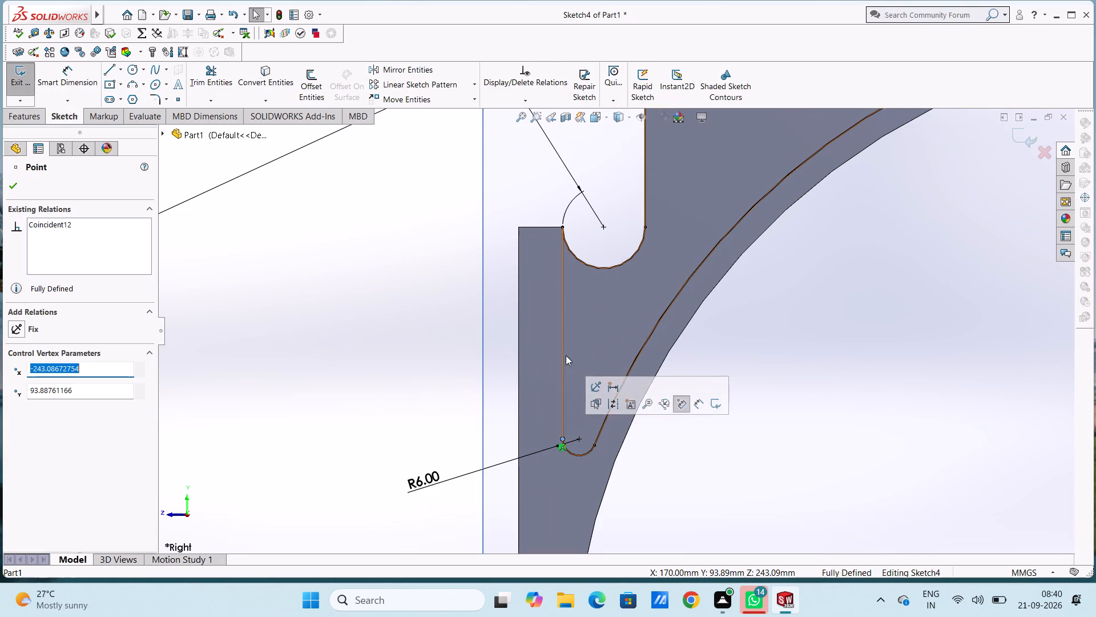
click(106, 71)
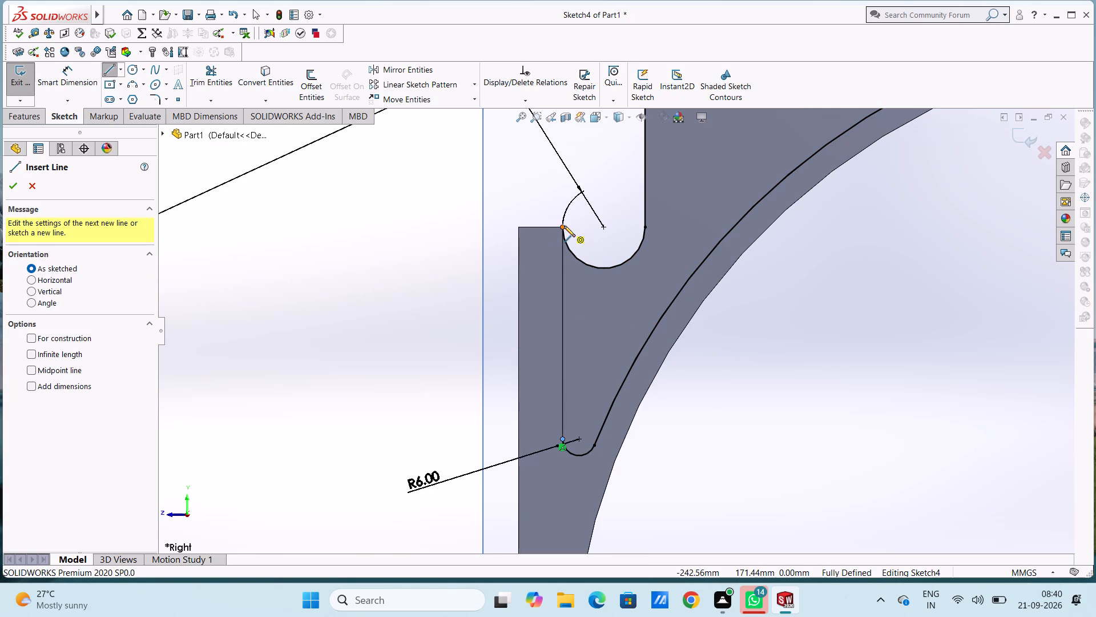
click(564, 226)
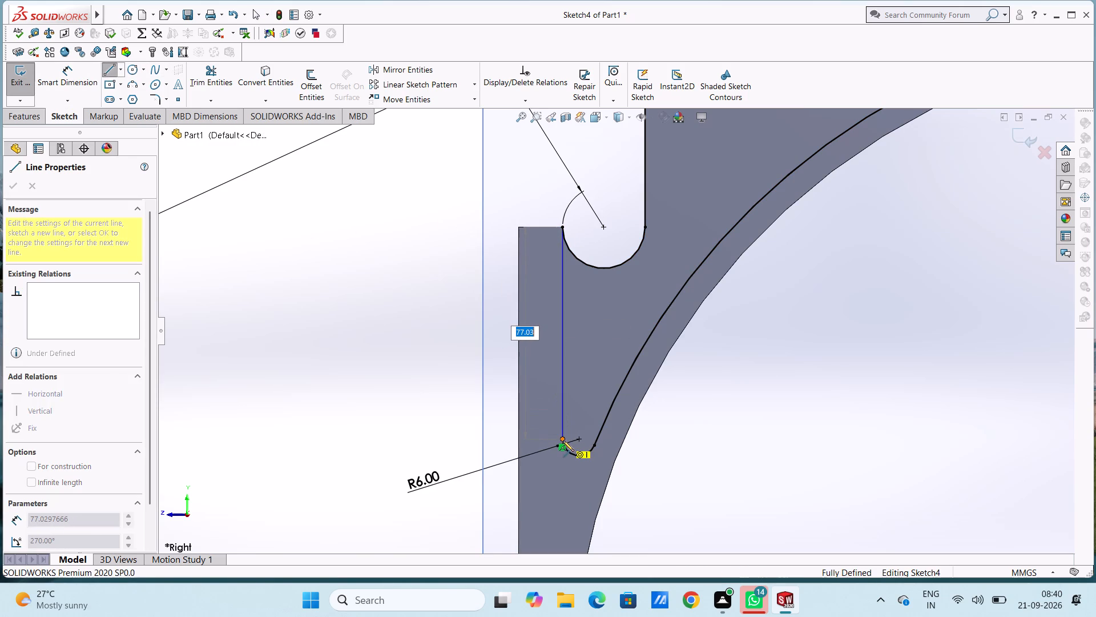
click(563, 440)
key(Escape)
key(Escape)
key(Escape)
key(Escape)
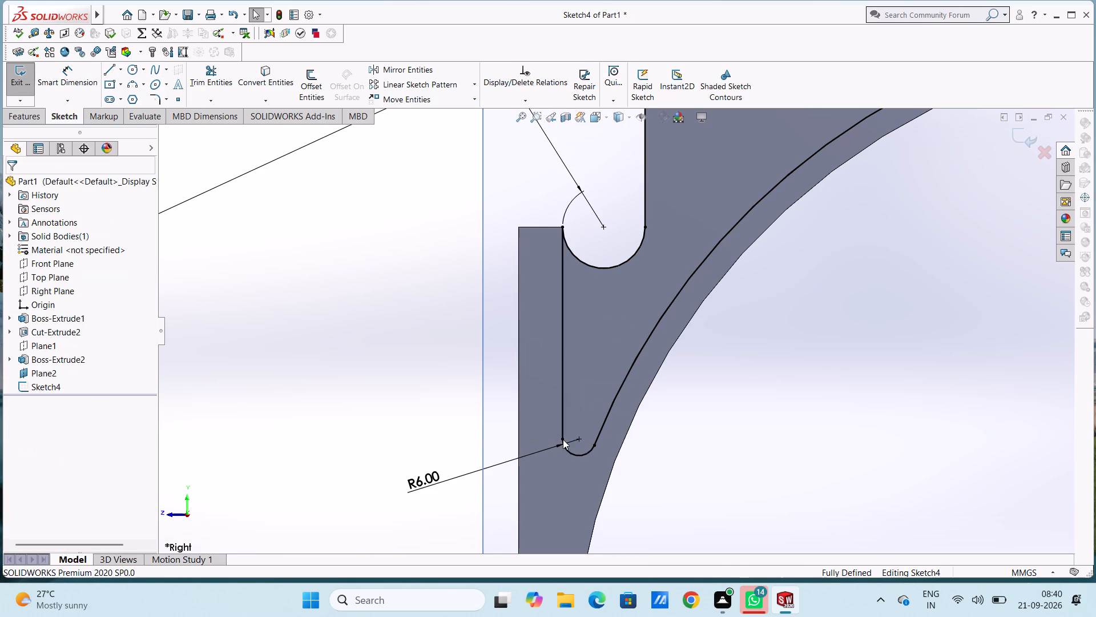
Extrude the closed plate profile 16 mm blind in the reversed direction, toward the existing plate, merging it with the body.
scroll(563, 439, up, 8)
scroll(813, 203, down, 5)
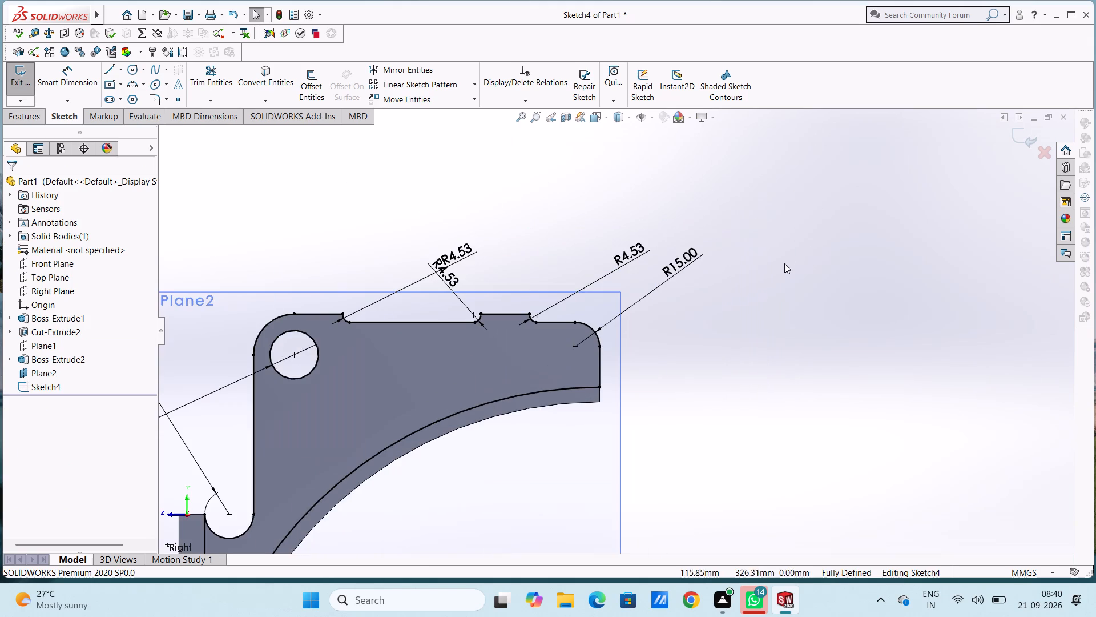
scroll(739, 305, up, 6)
middle_drag(674, 381, 632, 445)
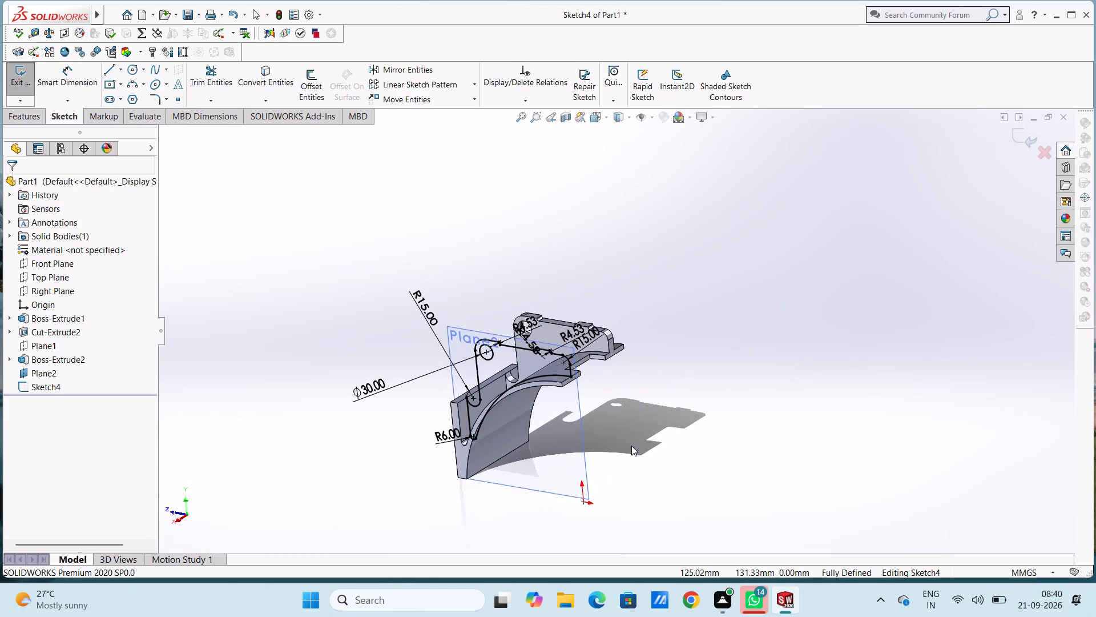
scroll(543, 417, down, 6)
scroll(538, 406, up, 1)
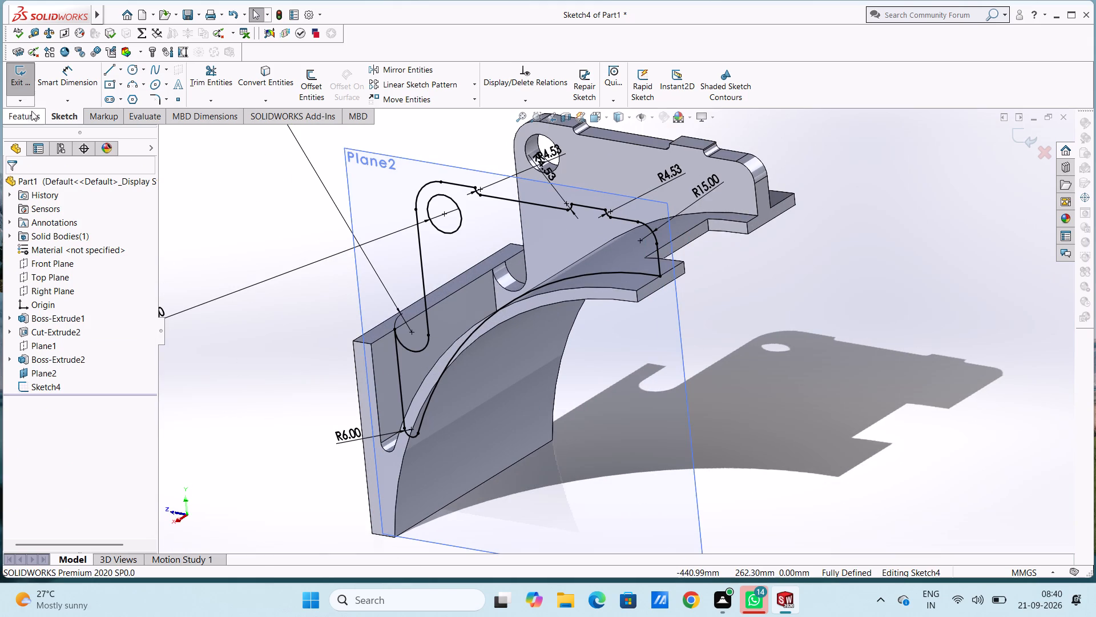
click(27, 118)
click(31, 89)
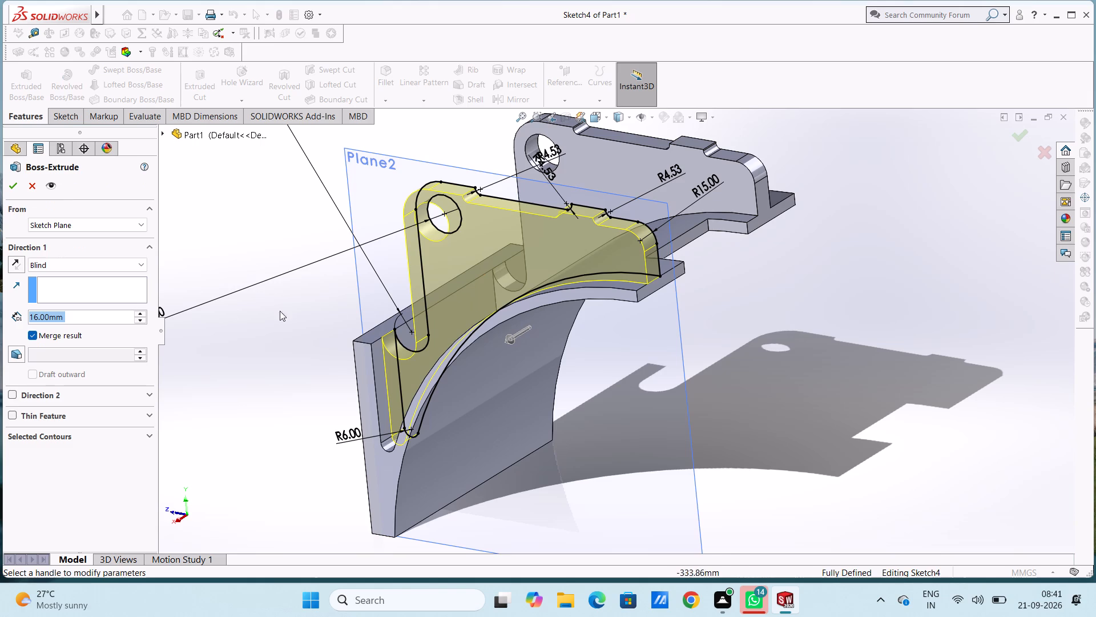
click(19, 262)
click(14, 183)
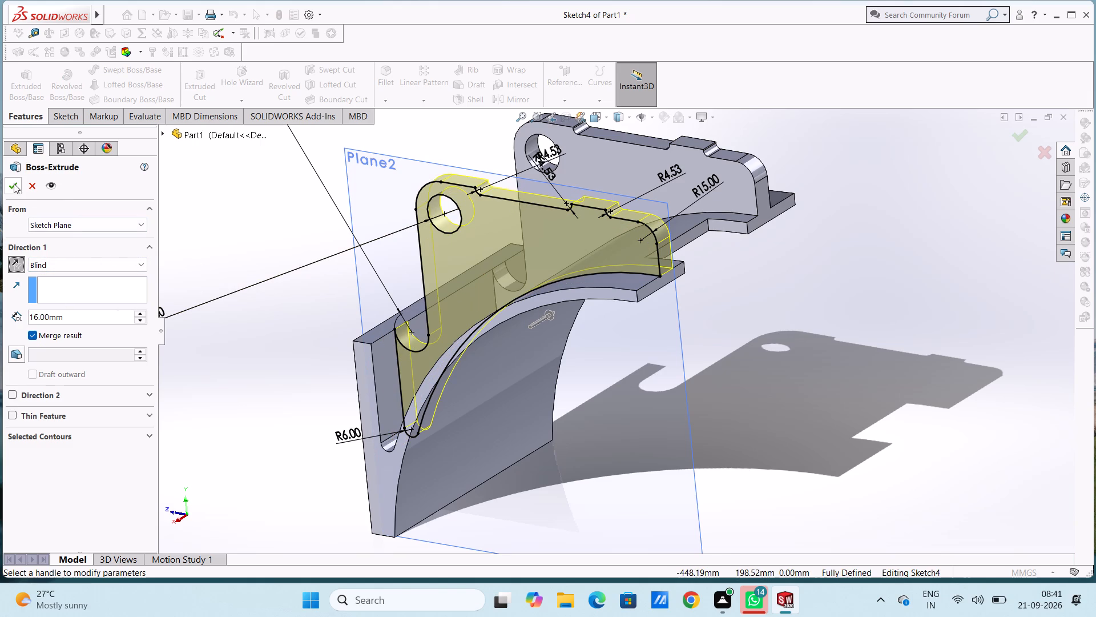
Hide Plane2, the offset plane that carries the second plate's sketch.
click(212, 237)
middle_drag(252, 218, 284, 319)
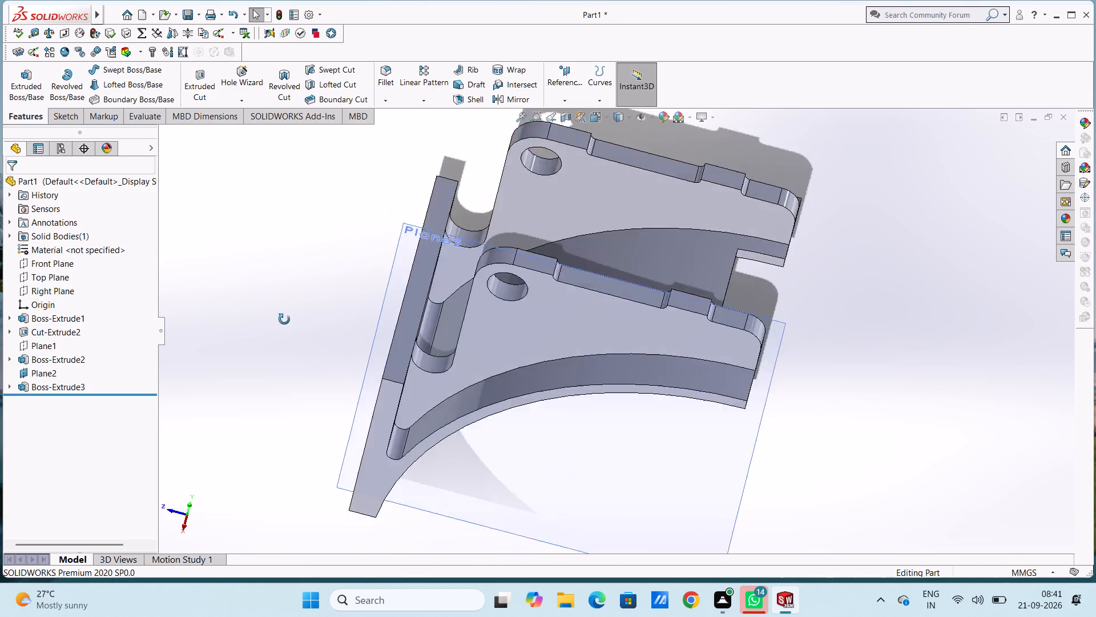
middle_drag(284, 319, 272, 399)
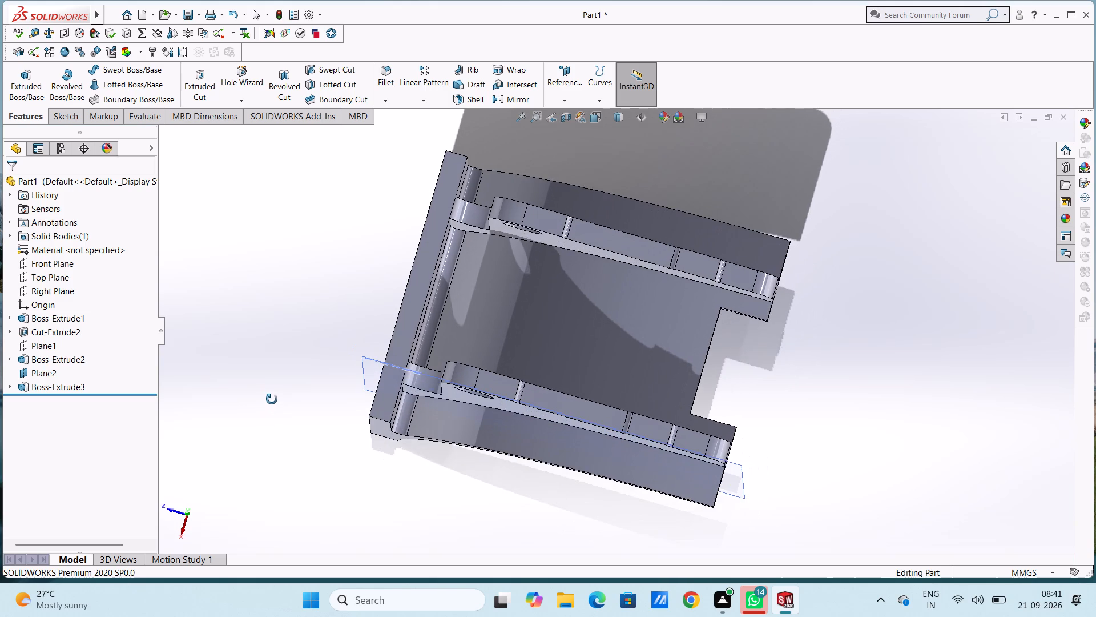
middle_drag(272, 399, 267, 409)
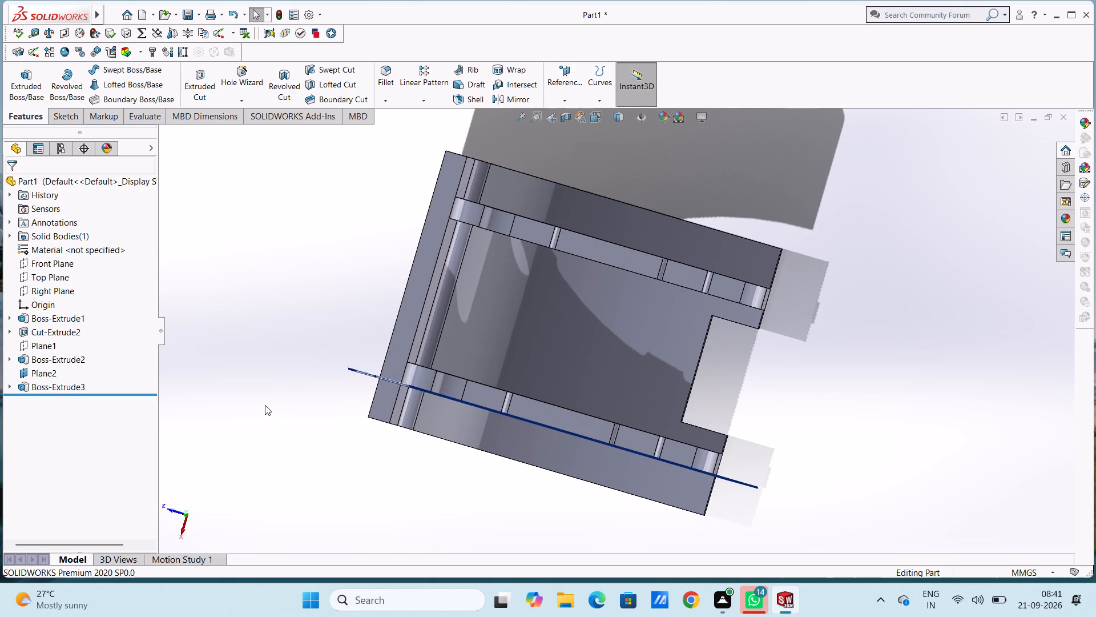
click(37, 370)
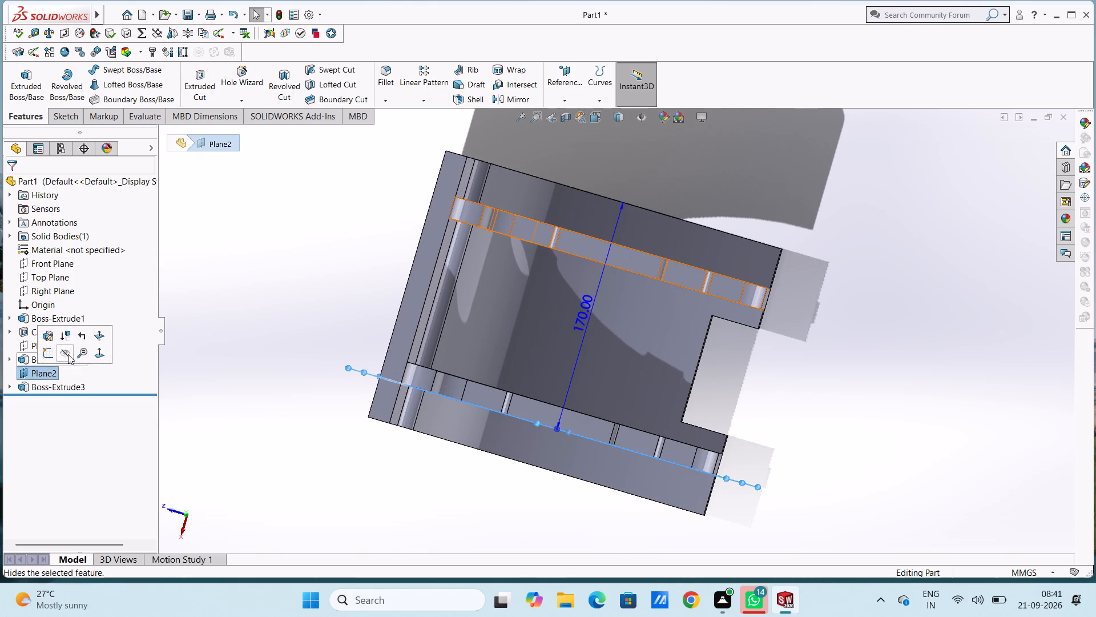
click(68, 356)
click(299, 307)
Create a reference plane offset 100 mm from the Right Plane, between the two plates.
middle_drag(334, 264, 337, 286)
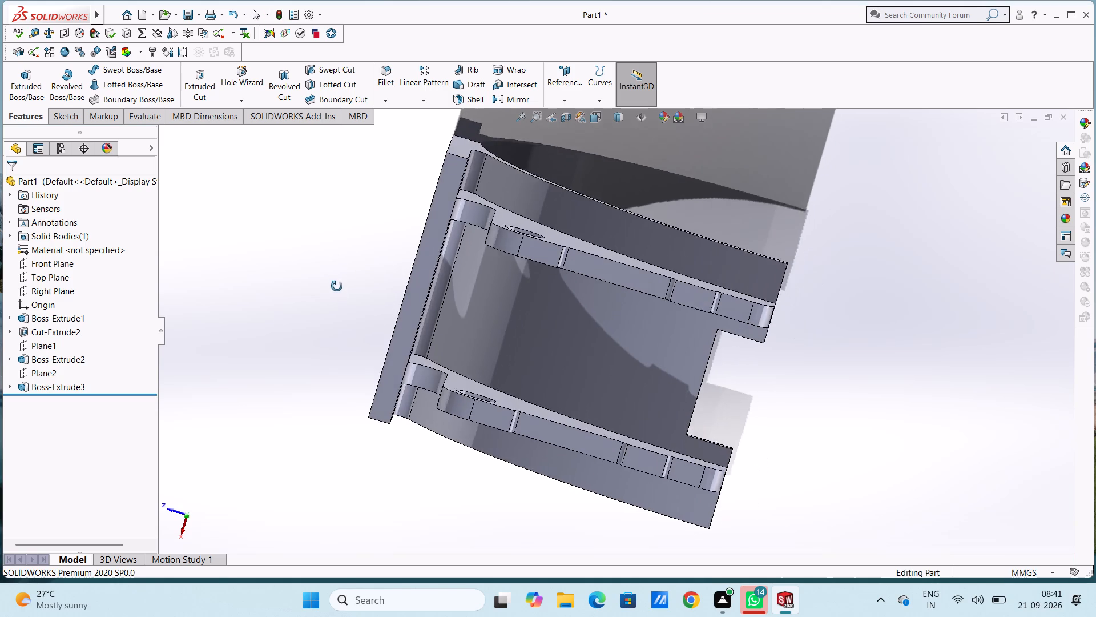
middle_drag(337, 286, 337, 294)
scroll(337, 294, up, 5)
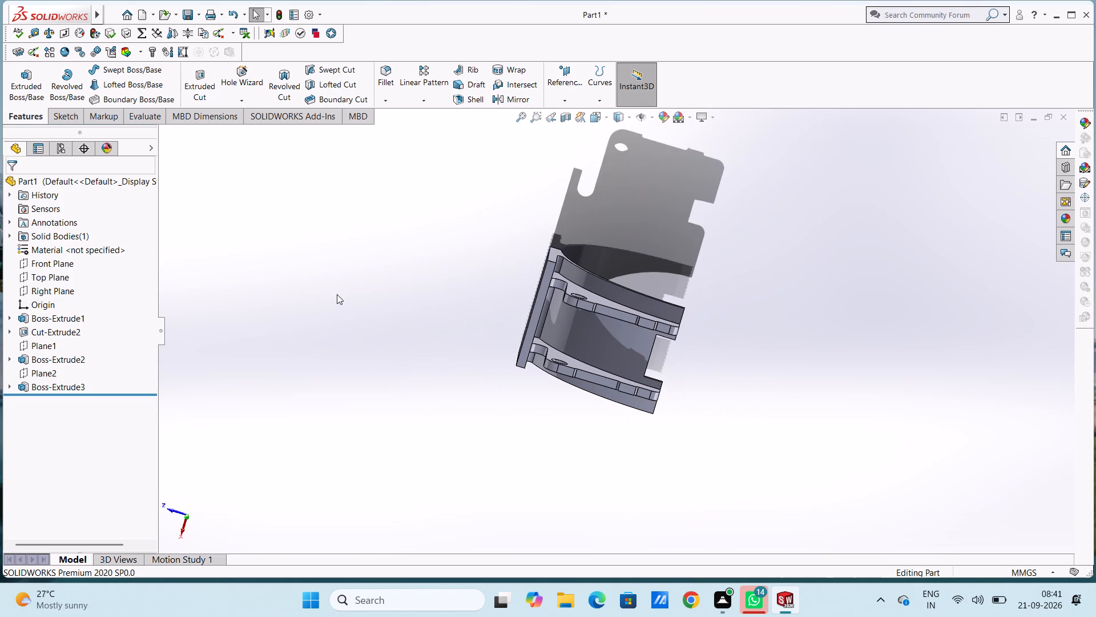
key(ctrl+5)
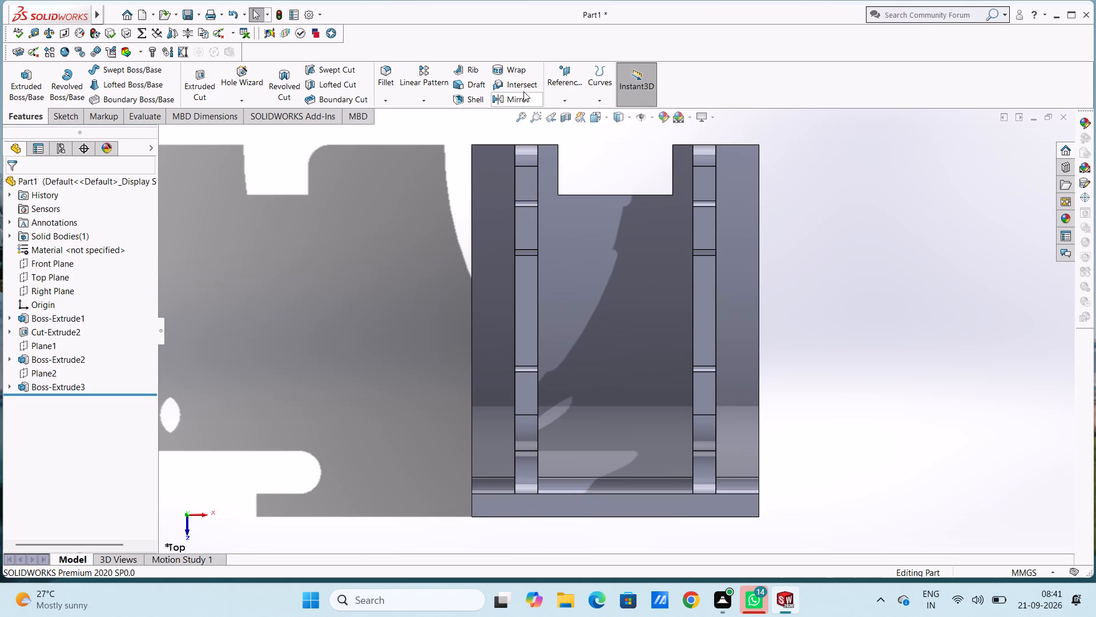
click(559, 74)
click(576, 115)
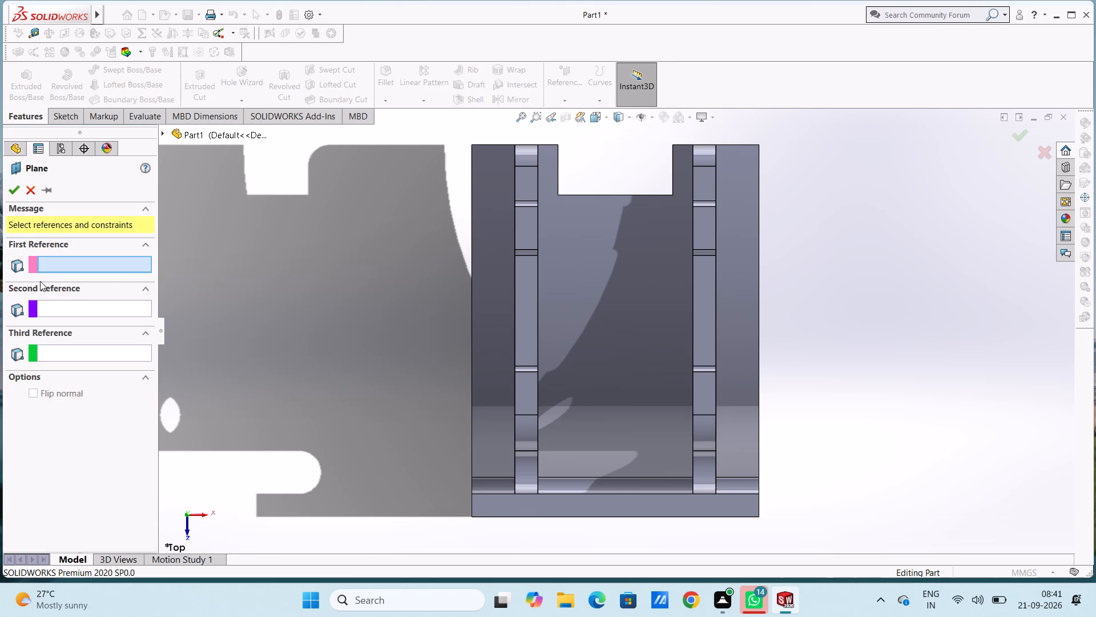
click(160, 134)
click(211, 246)
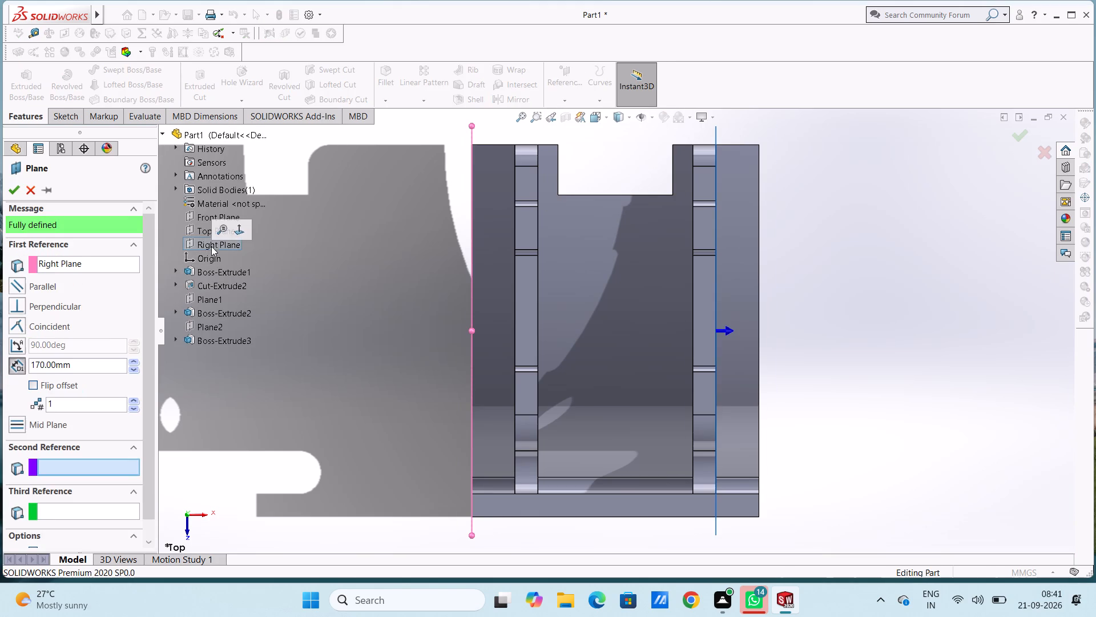
double_click(93, 368)
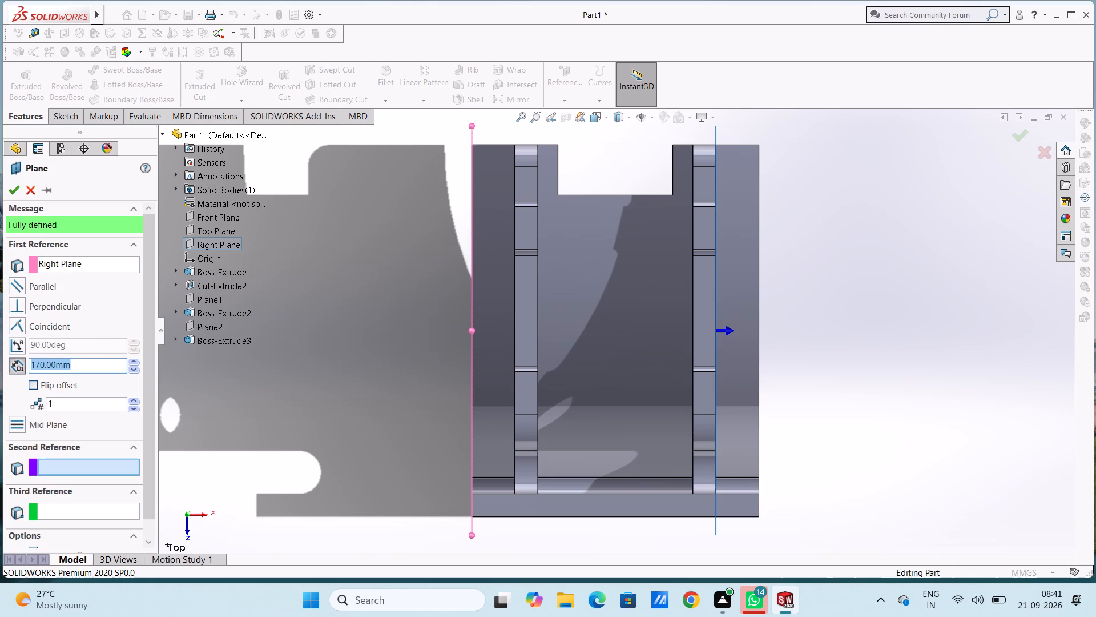
text(100)
key(Return)
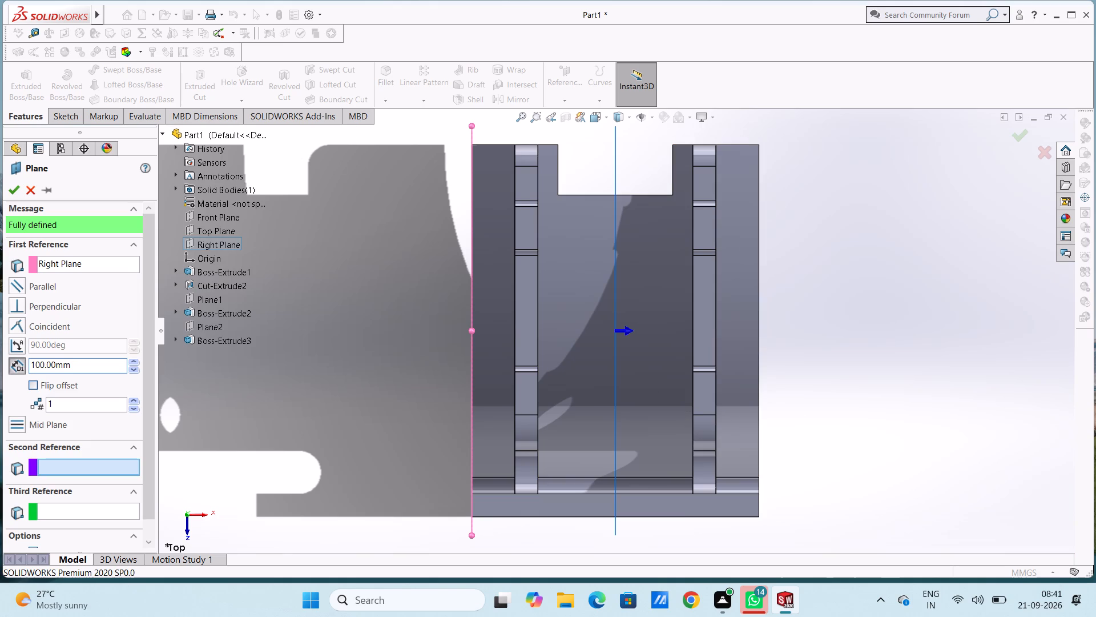
click(18, 190)
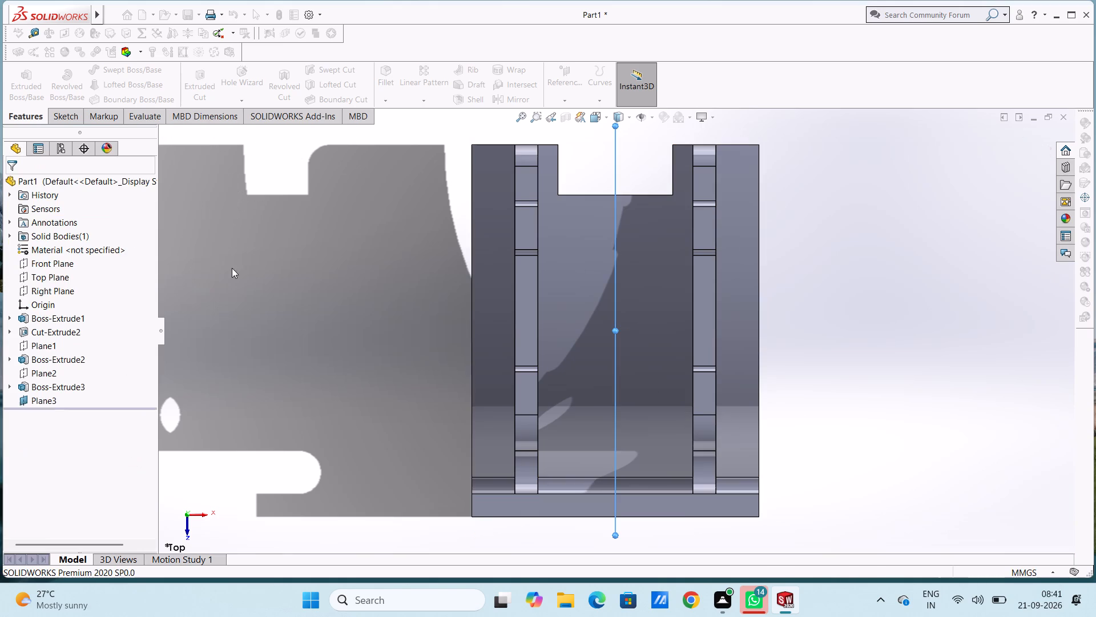
click(295, 266)
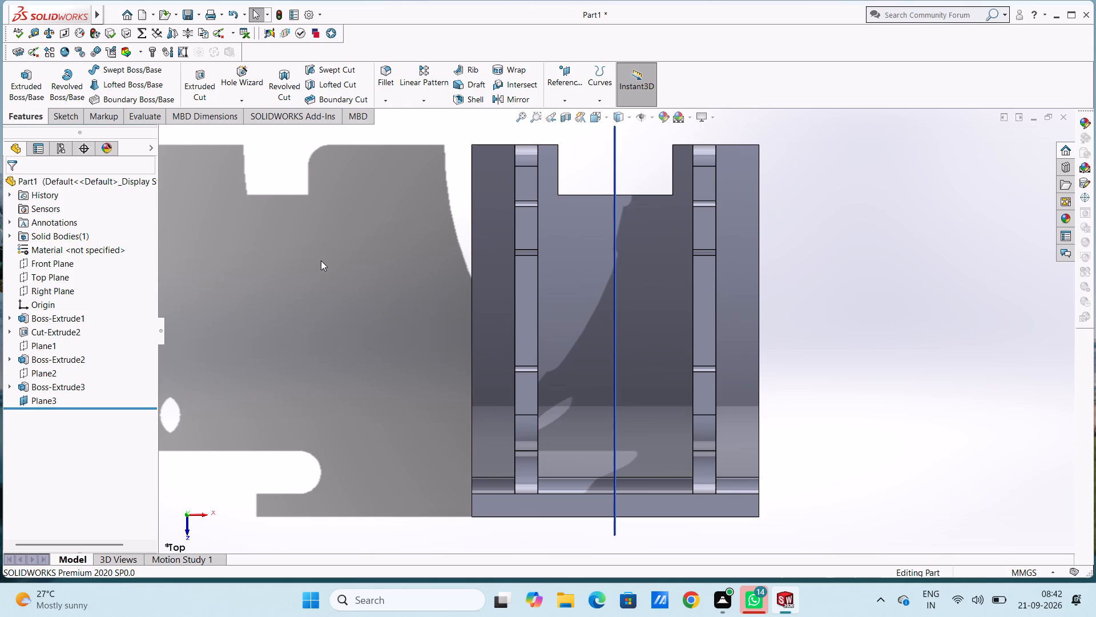
Sketch two concentric circles on the new 100 mm offset plane, centred on the plate hole: one matching the hole's 15 mm radius, one of 25 mm radius.
key(ctrl+3)
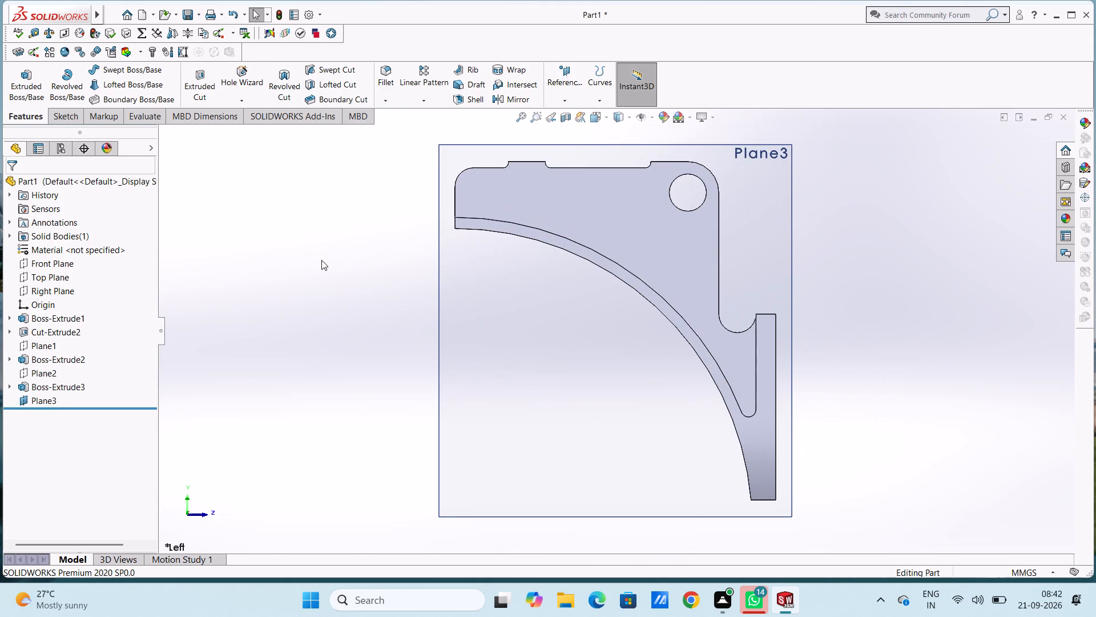
click(465, 355)
click(510, 323)
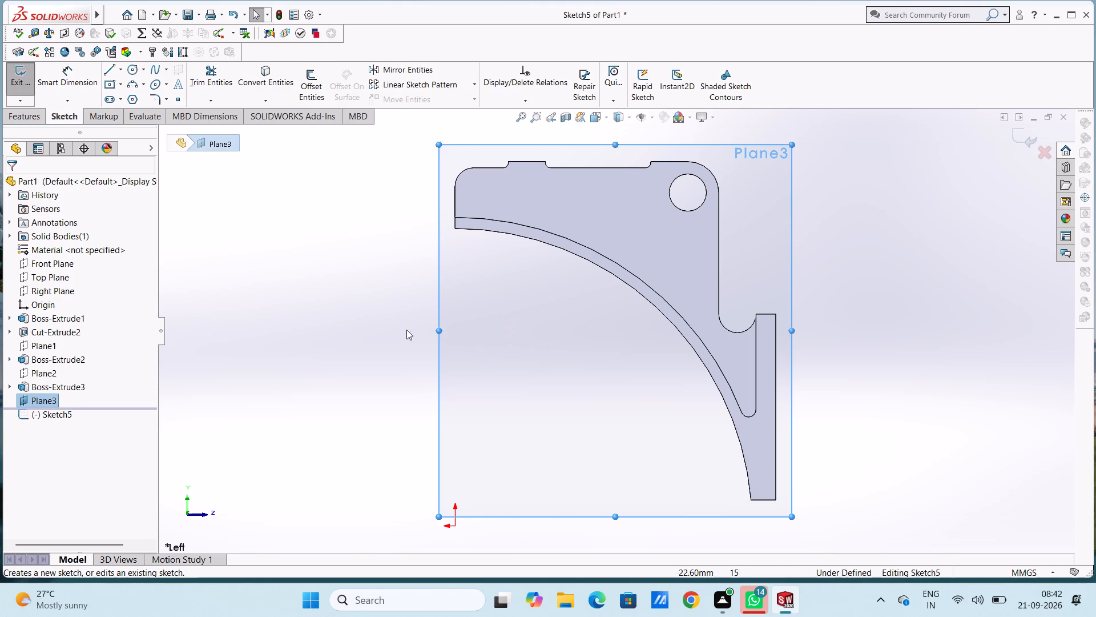
click(383, 319)
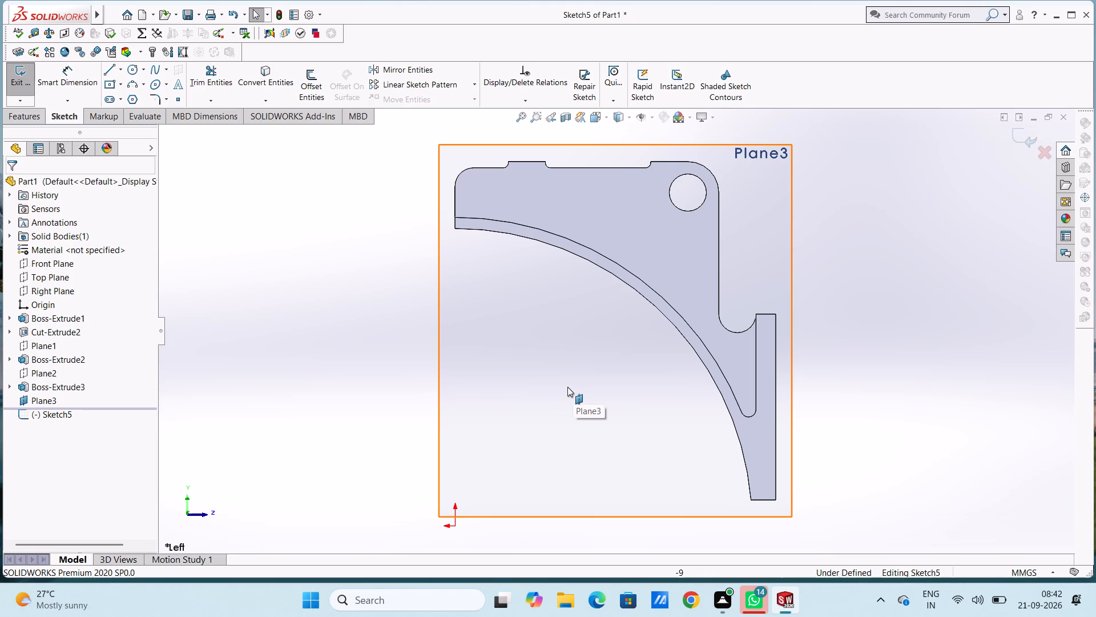
click(134, 71)
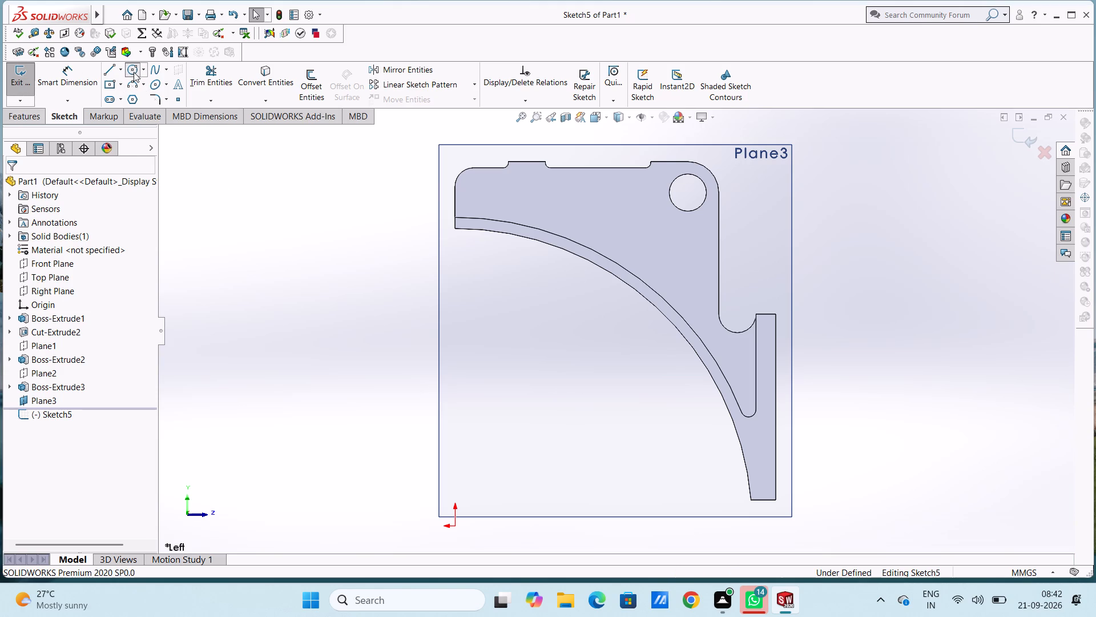
click(686, 191)
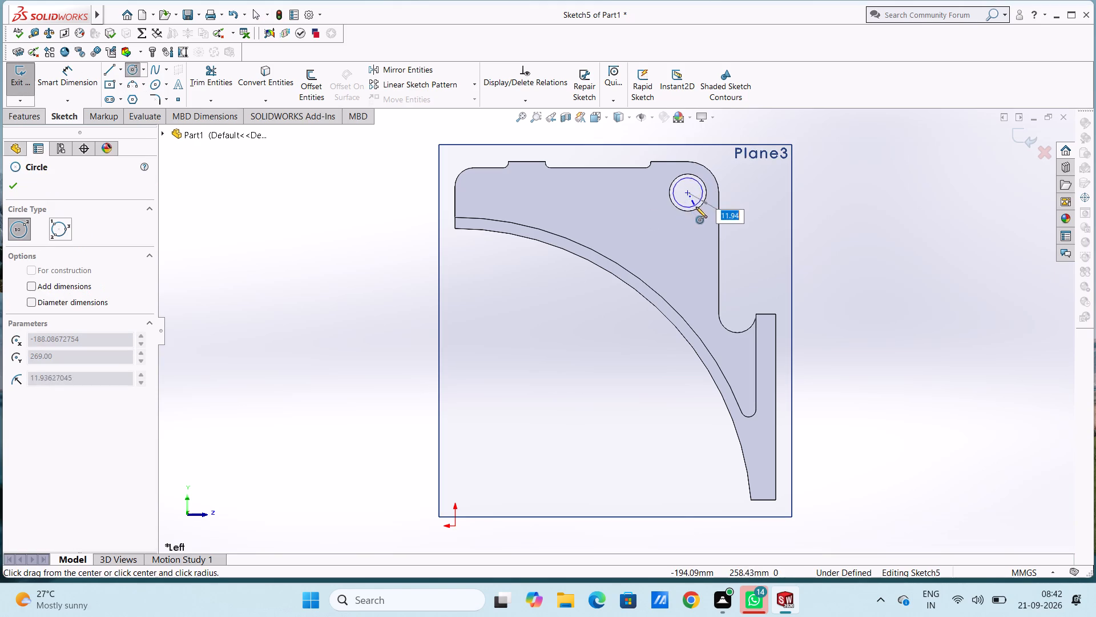
click(696, 208)
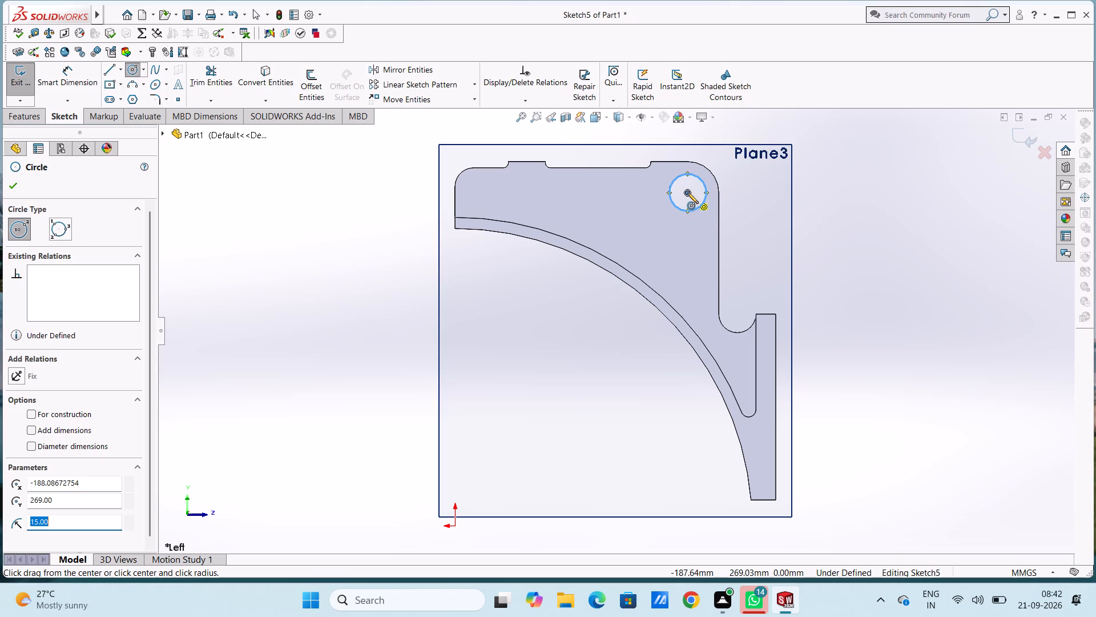
click(687, 192)
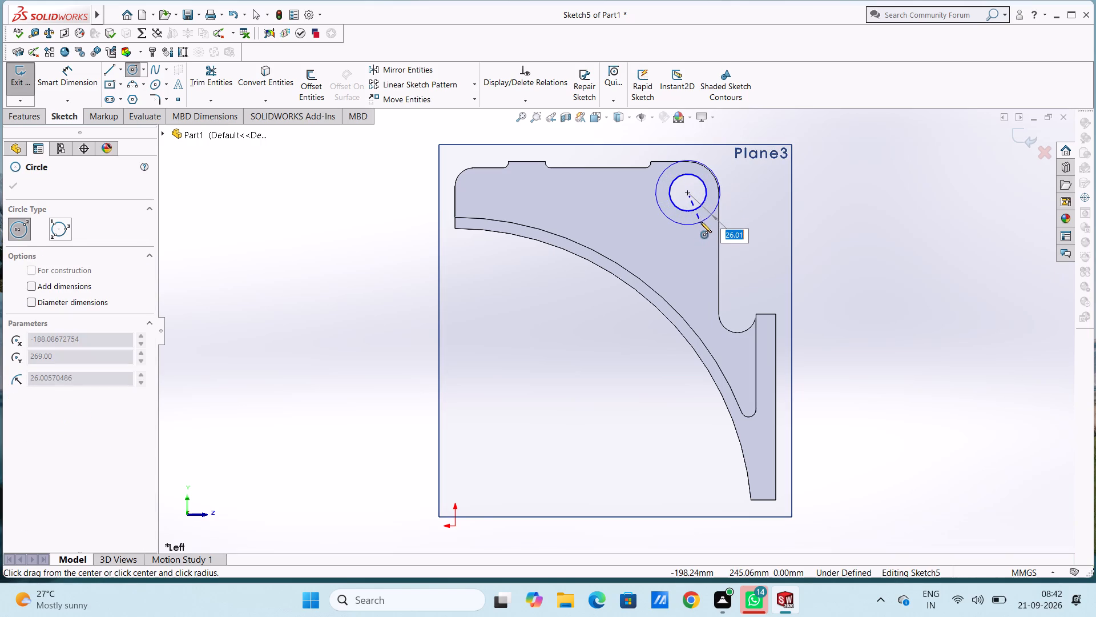
text(25)
key(Return)
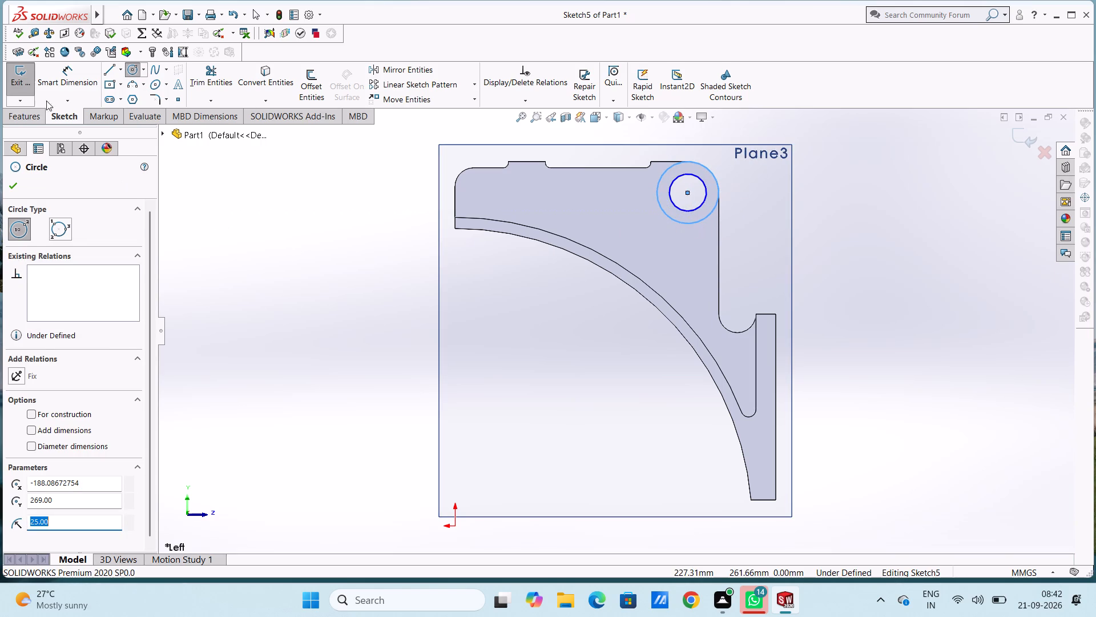
Dimension the outer circle's diameter at 50 mm and the inner circle's diameter at 30 mm, keeping the drawn sizes.
click(78, 70)
click(658, 198)
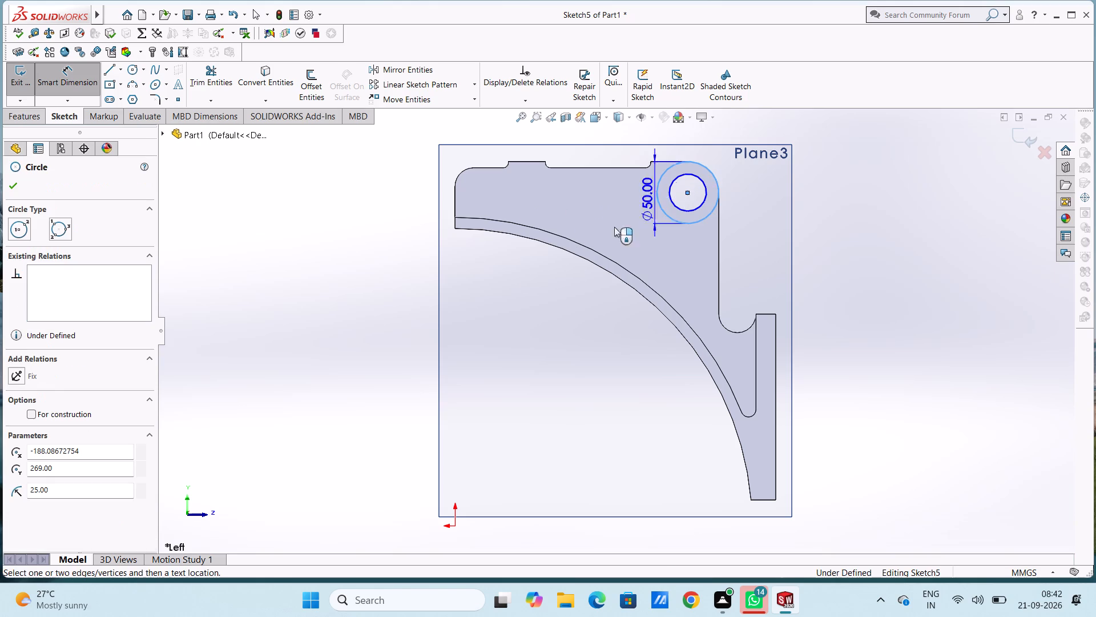
click(317, 316)
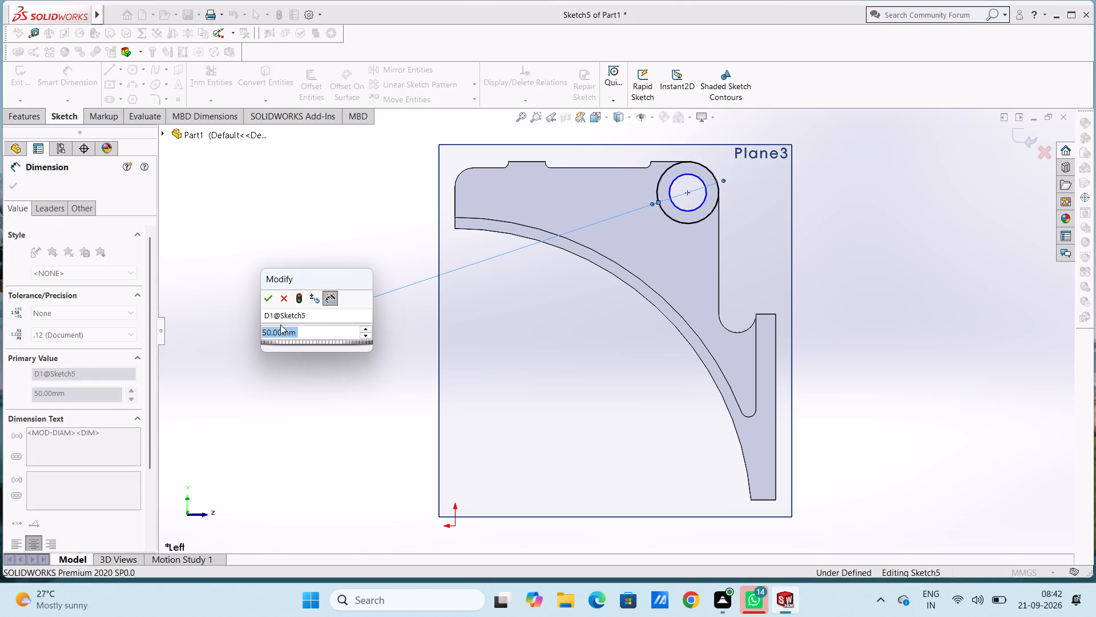
click(265, 299)
click(258, 245)
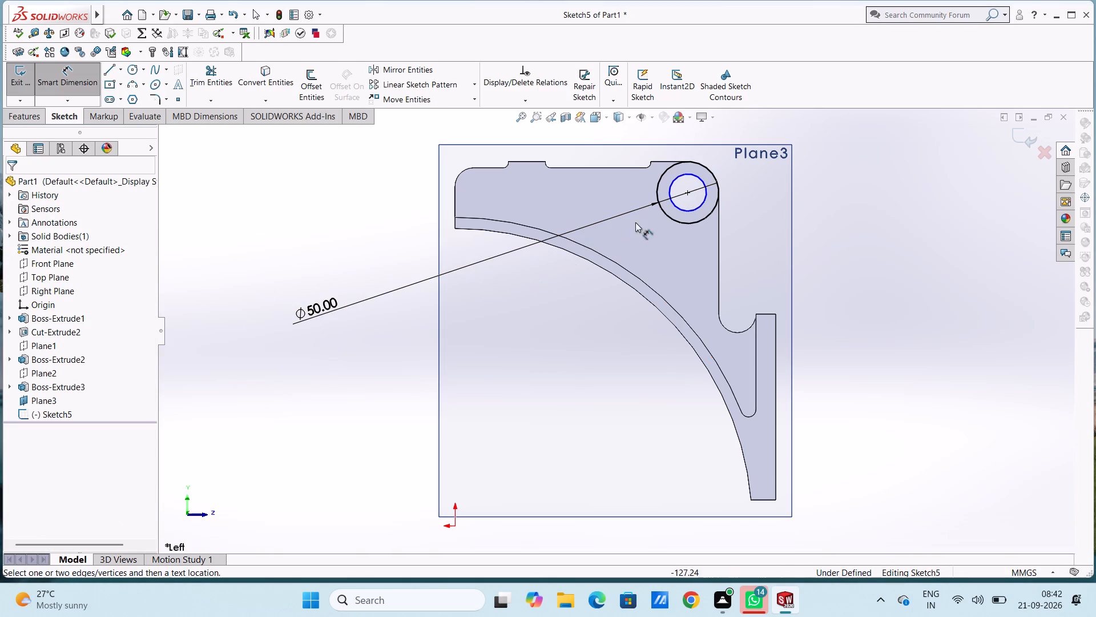
click(674, 205)
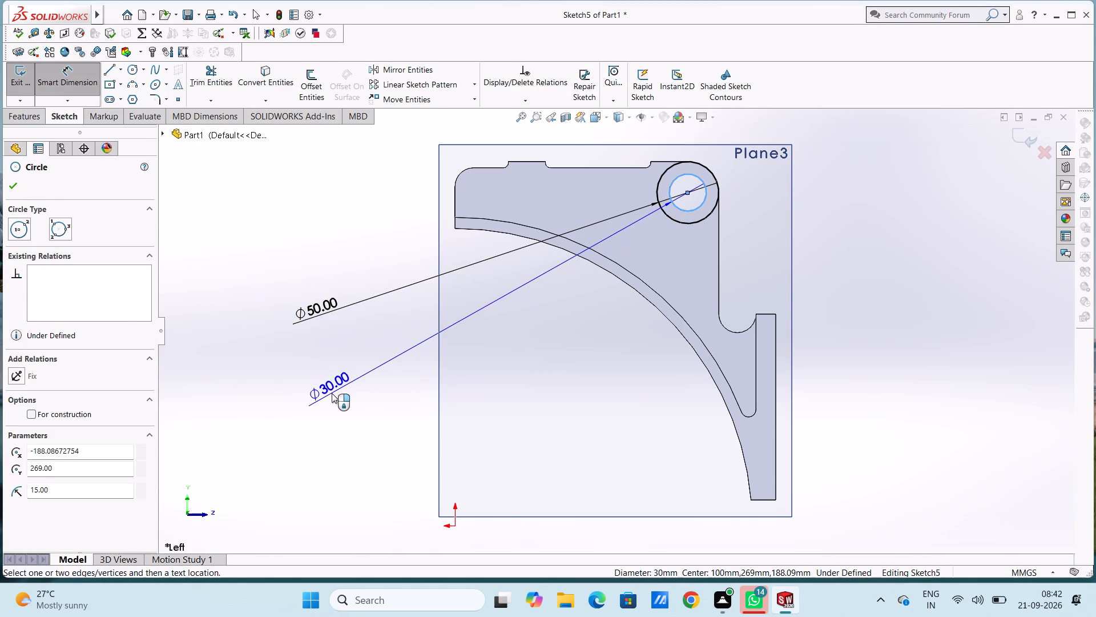
click(332, 393)
click(275, 372)
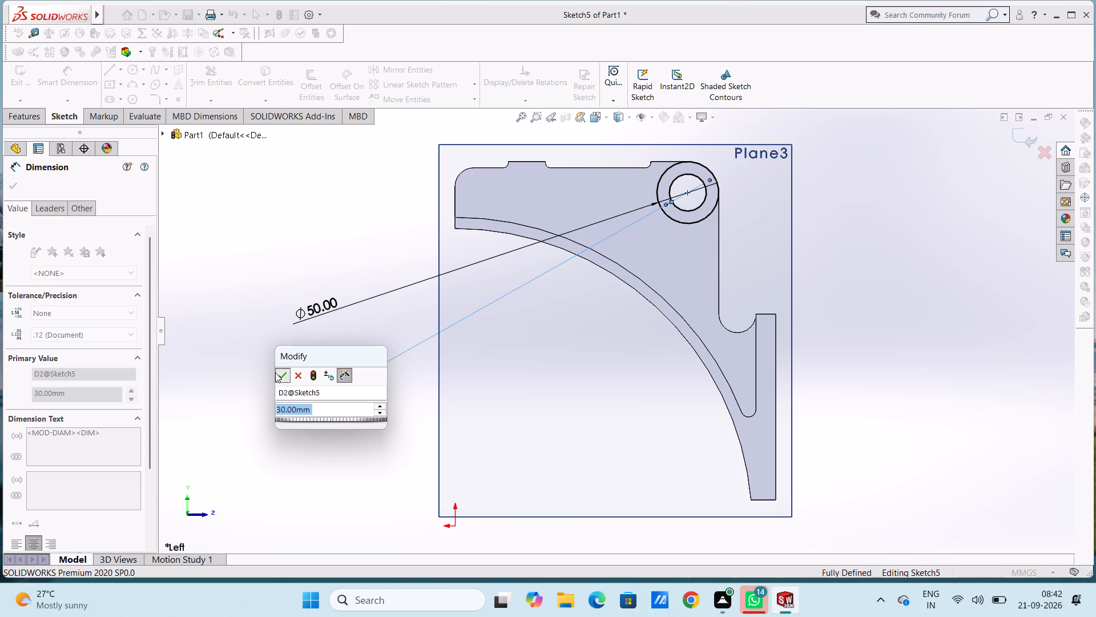
click(274, 283)
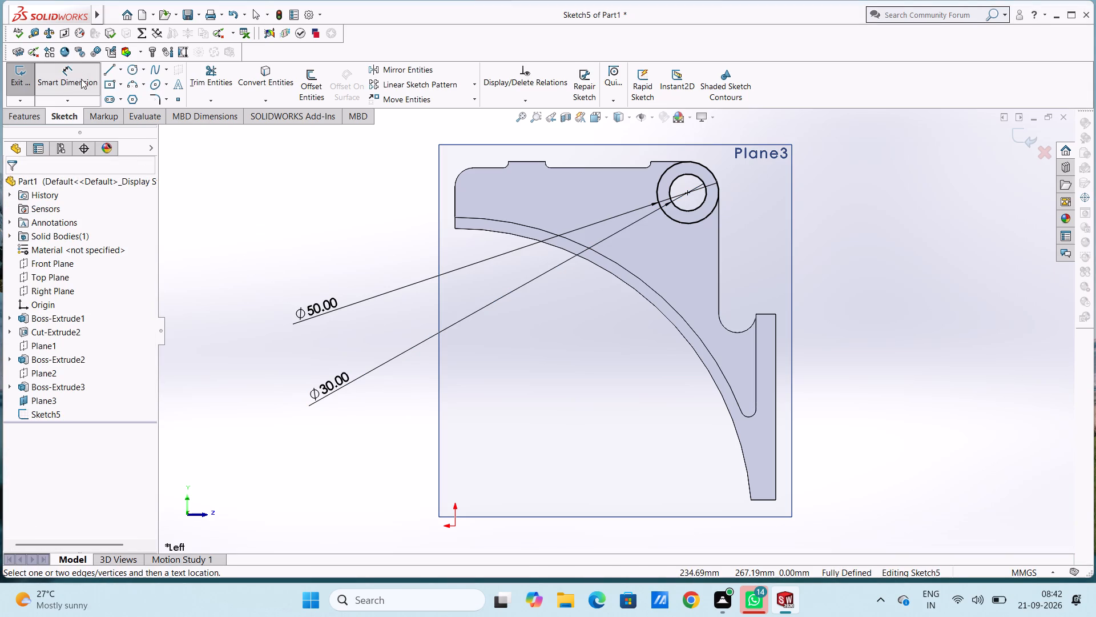
click(81, 79)
Extrude the ring profile 158 mm with the Mid Plane end condition, merging the tube with both plates.
click(25, 113)
middle_drag(416, 210, 413, 217)
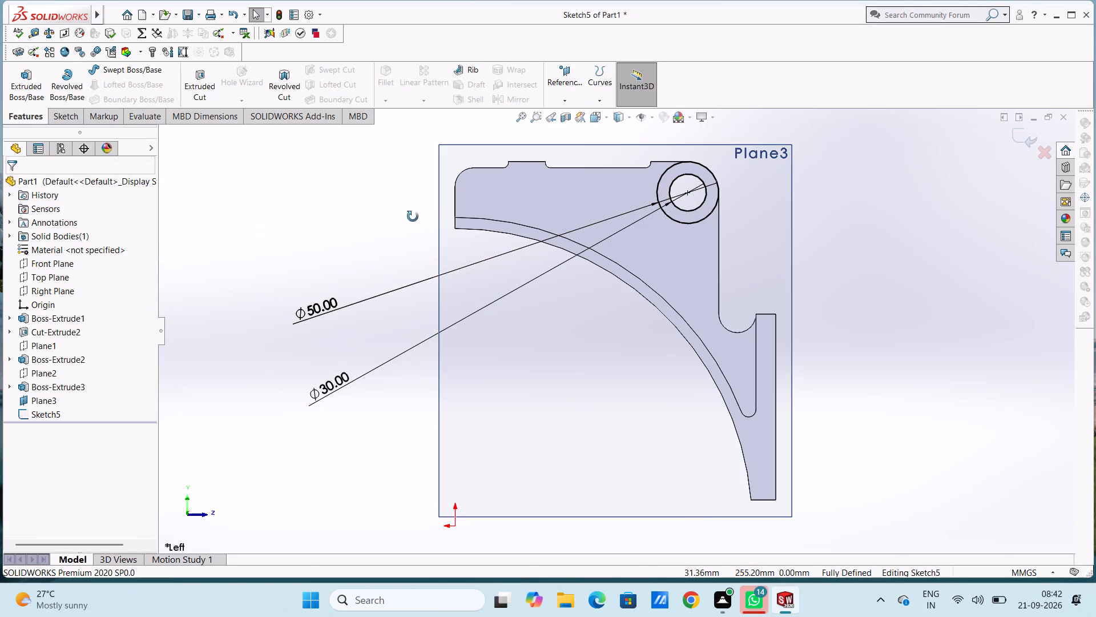
middle_drag(413, 217, 336, 314)
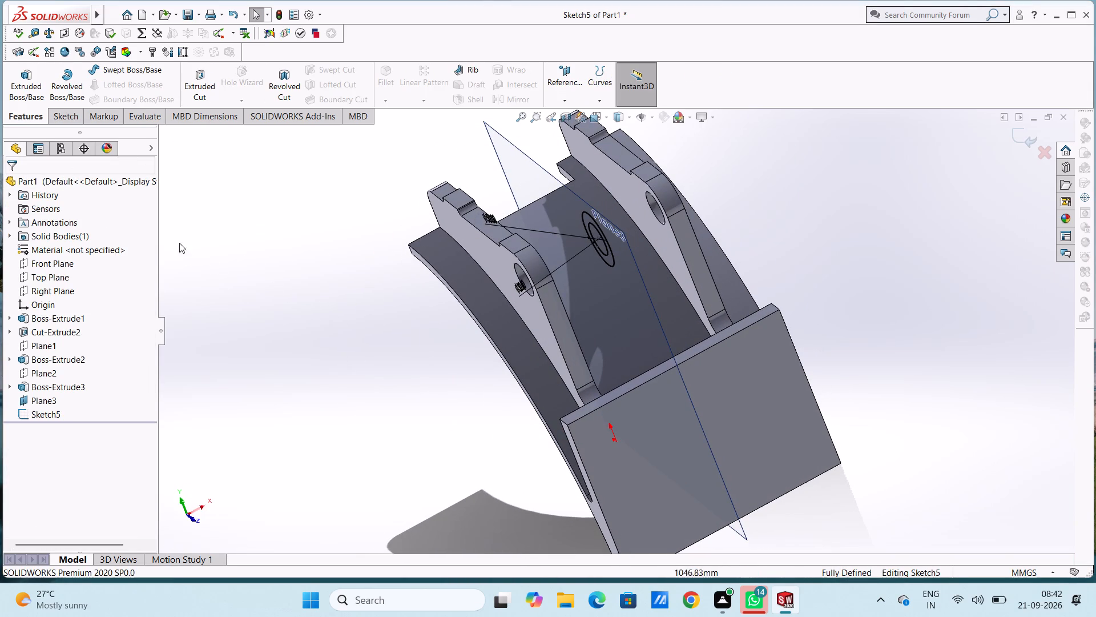
click(23, 79)
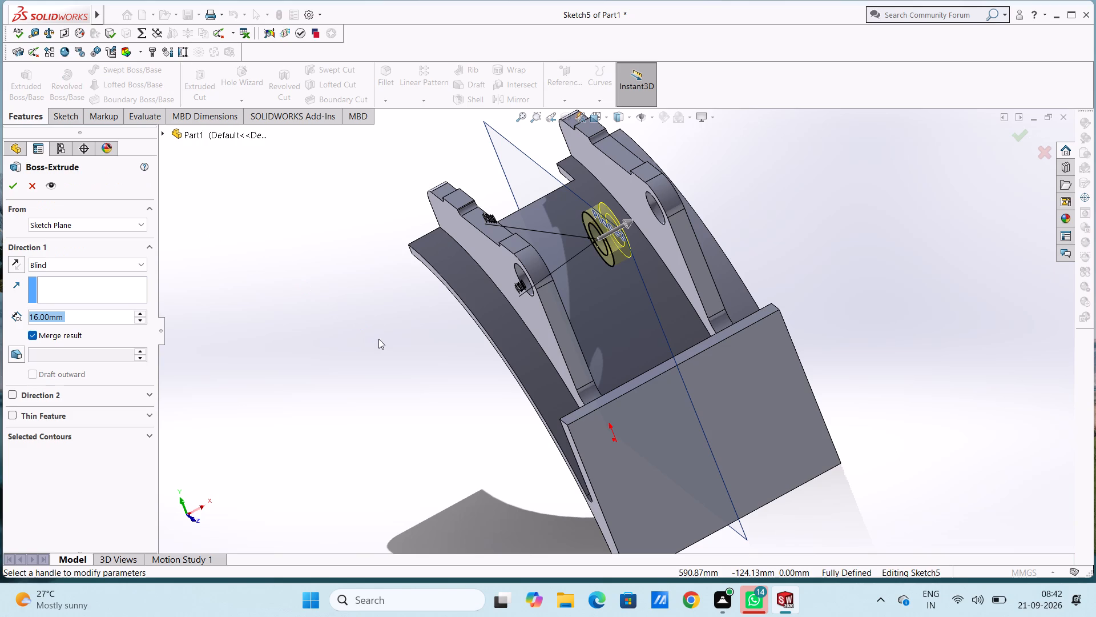
click(99, 263)
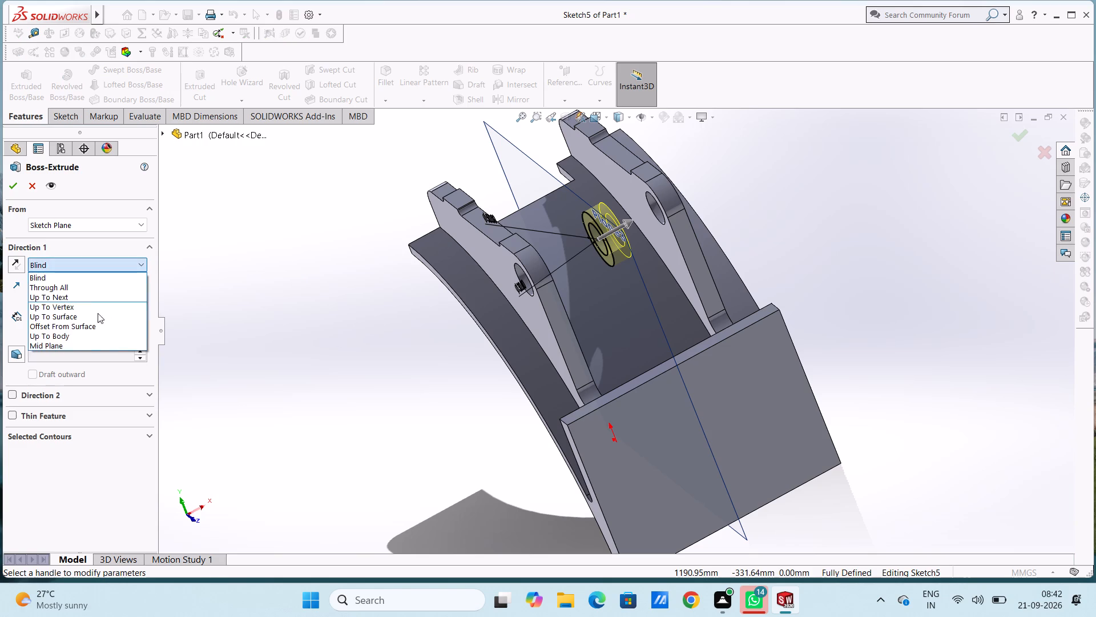
click(94, 343)
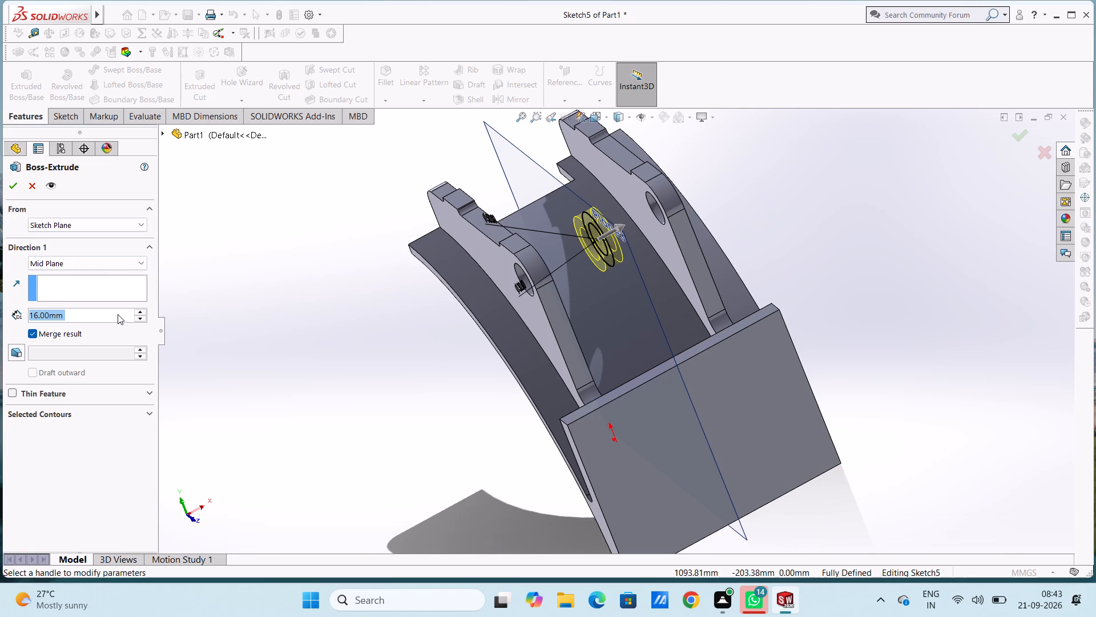
text(158)
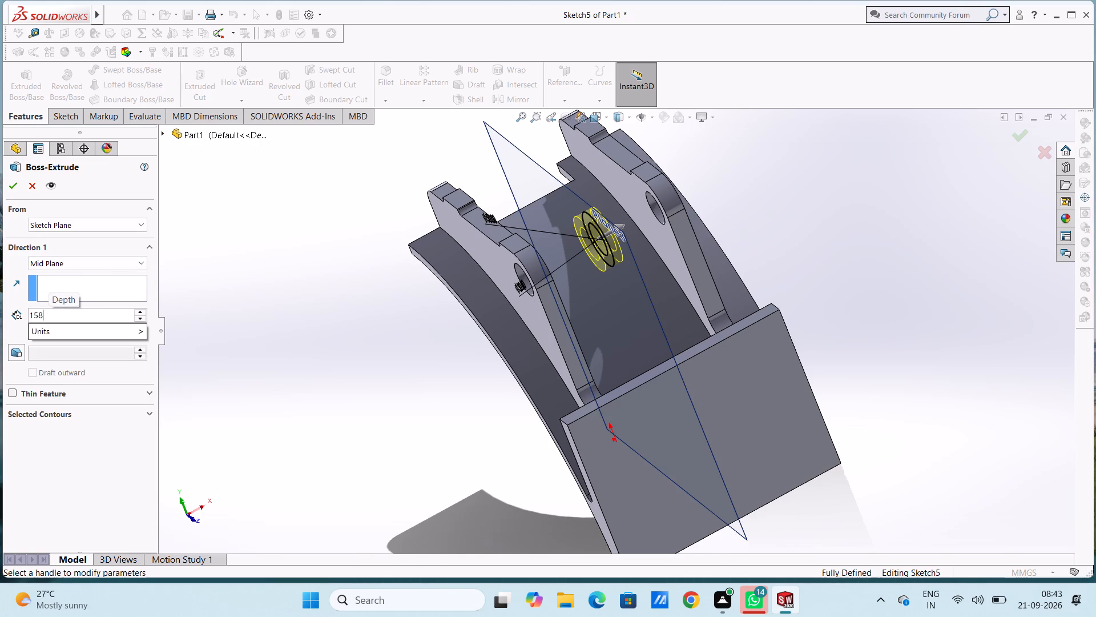
key(Return)
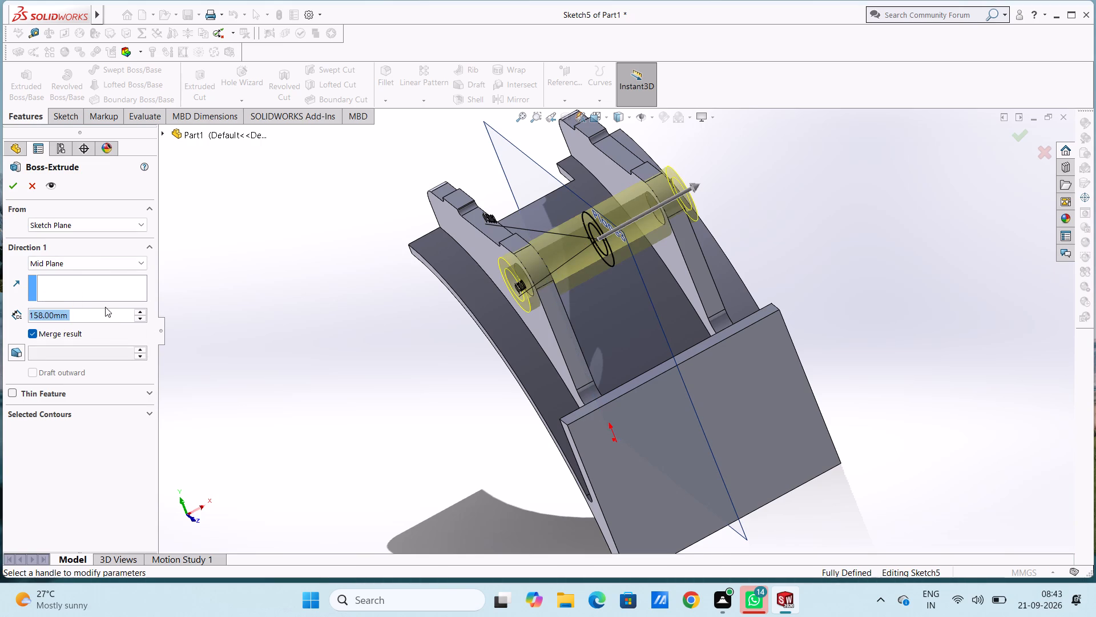
click(14, 183)
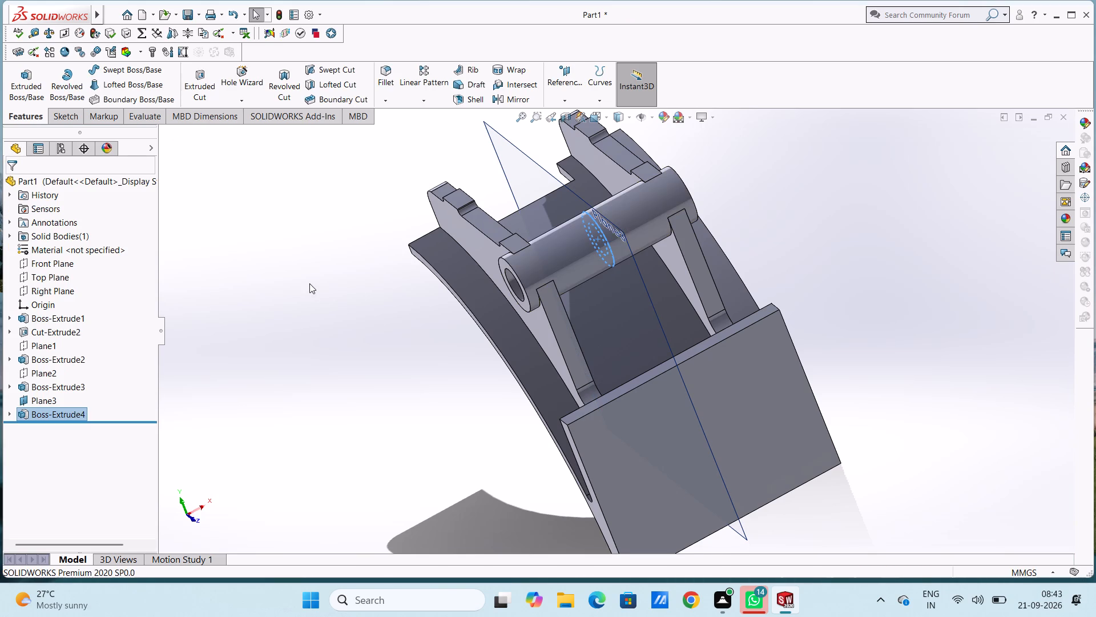
Examine the new tube and its connection to both ring-and-hook plates from several sides.
middle_drag(310, 283, 329, 376)
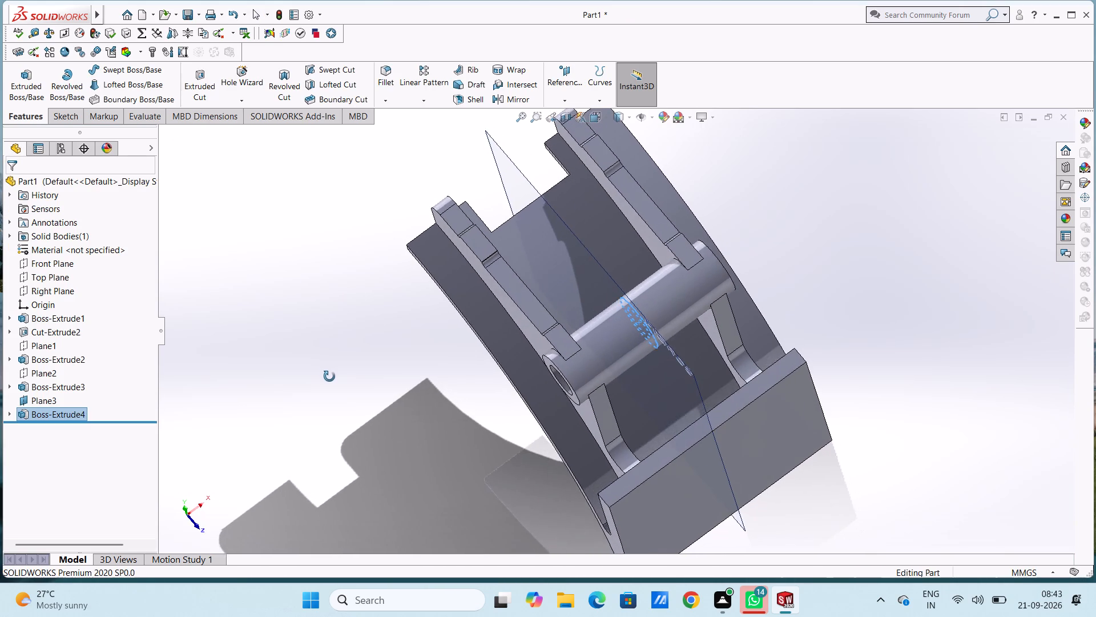
middle_drag(329, 376, 240, 295)
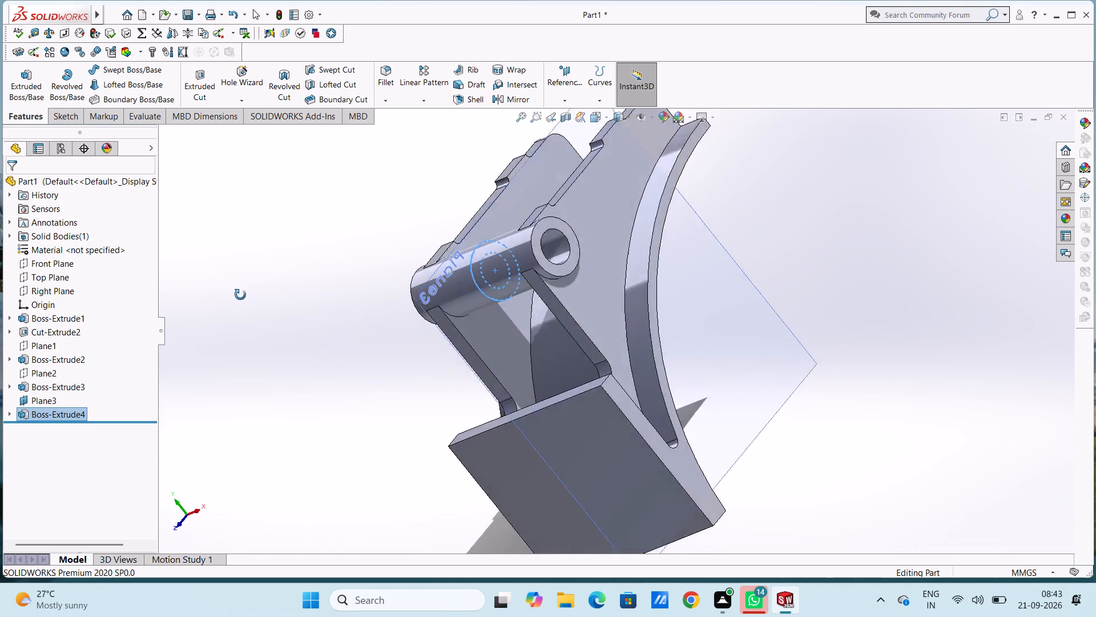
middle_drag(240, 295, 227, 382)
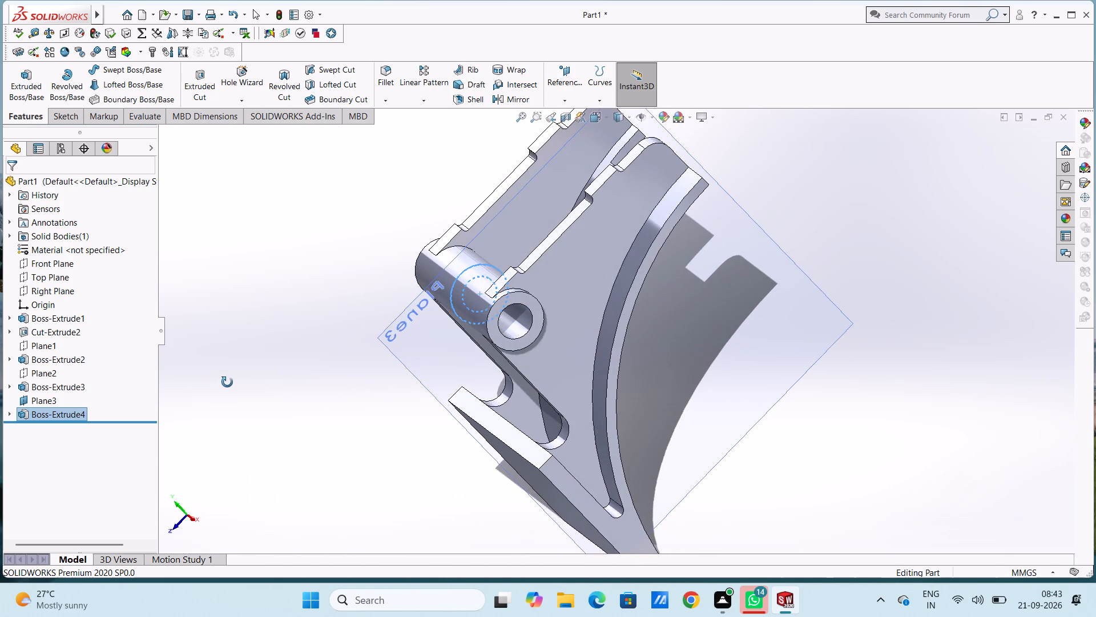
middle_drag(227, 382, 228, 382)
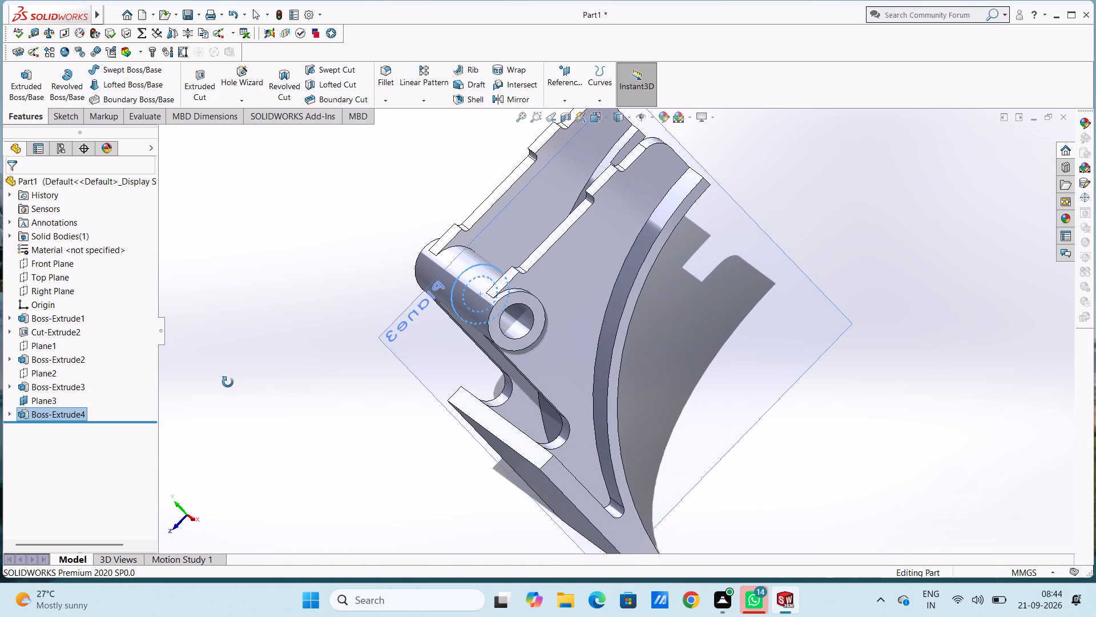
middle_drag(228, 382, 220, 383)
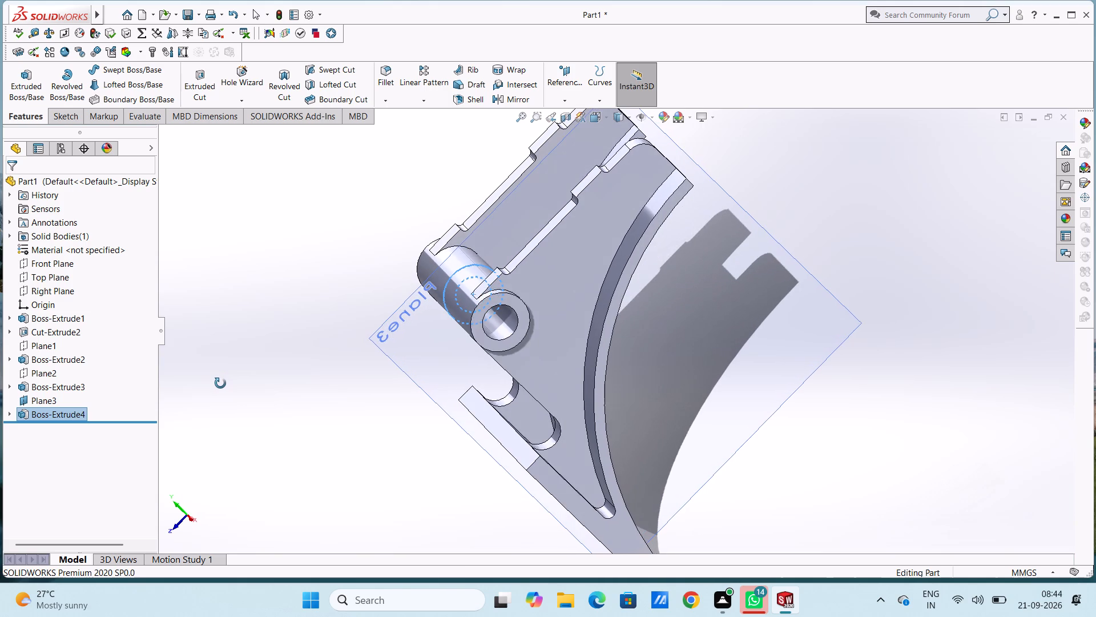
middle_drag(220, 383, 241, 326)
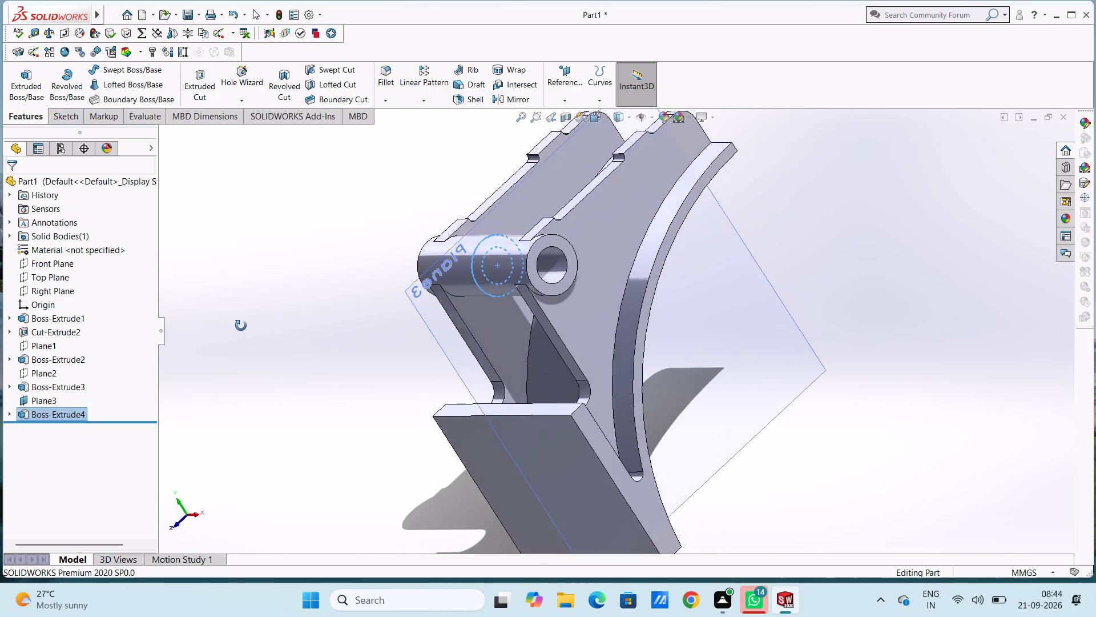
middle_drag(241, 326, 236, 324)
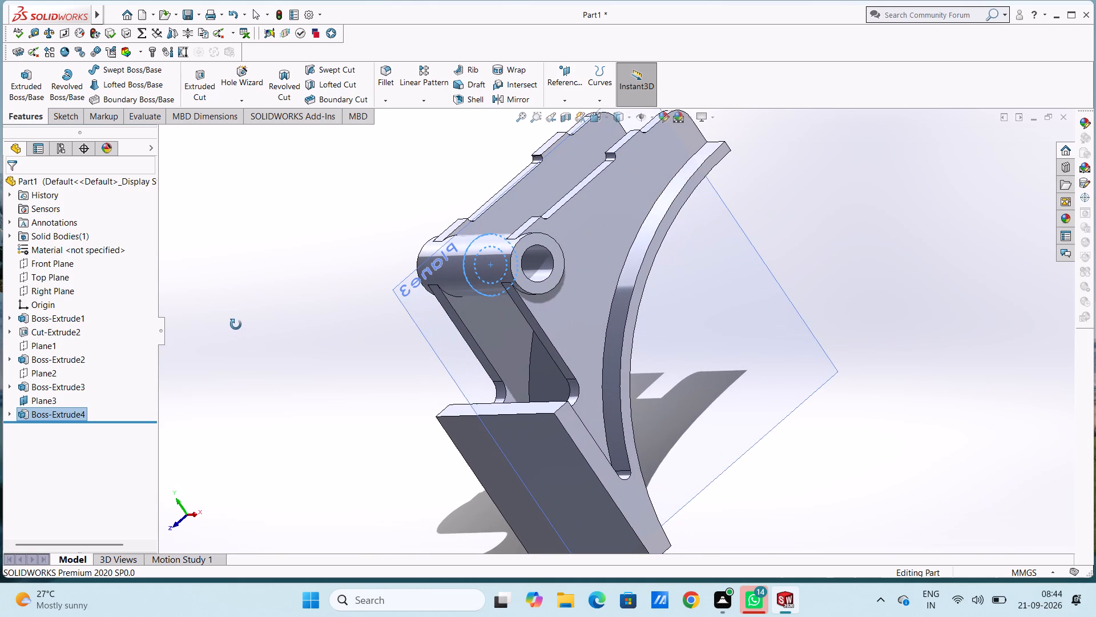
middle_drag(236, 324, 227, 326)
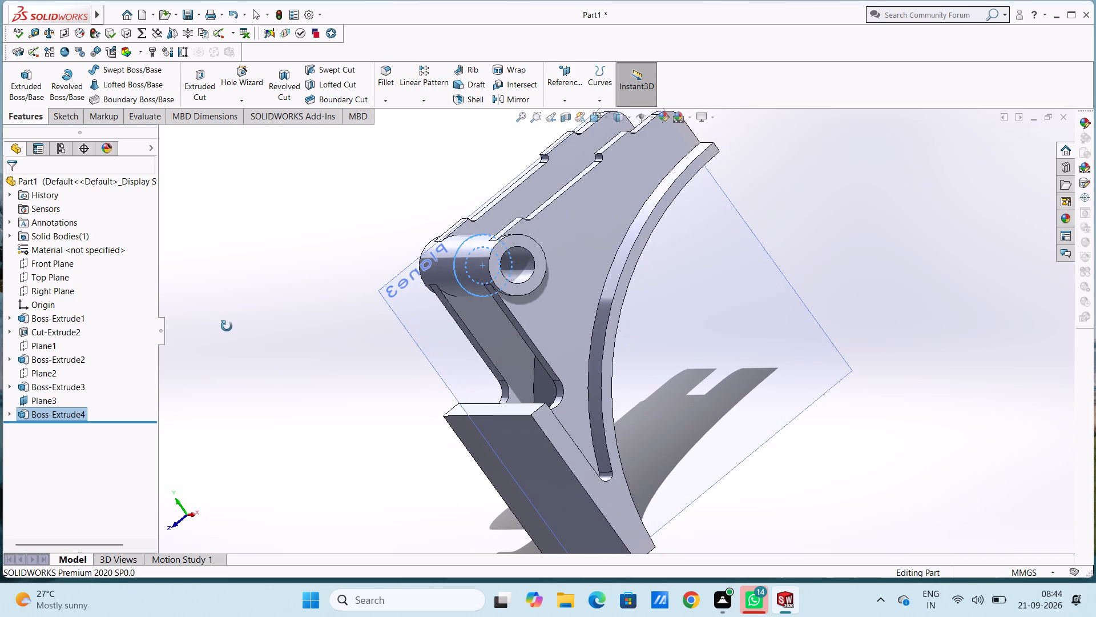
middle_drag(227, 326, 180, 346)
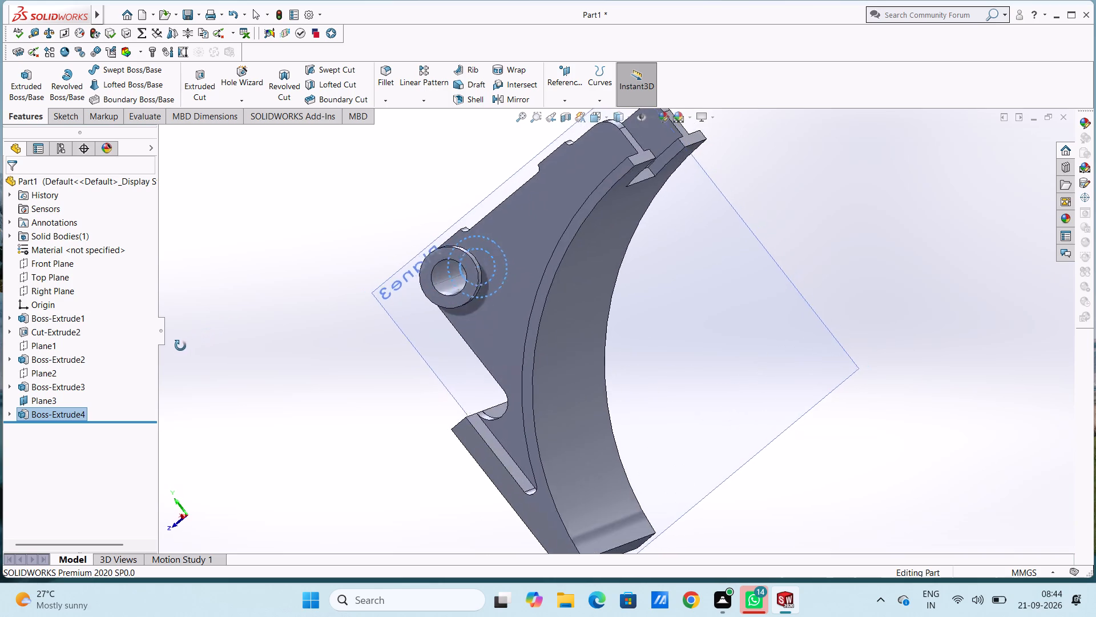
middle_drag(180, 346, 412, 411)
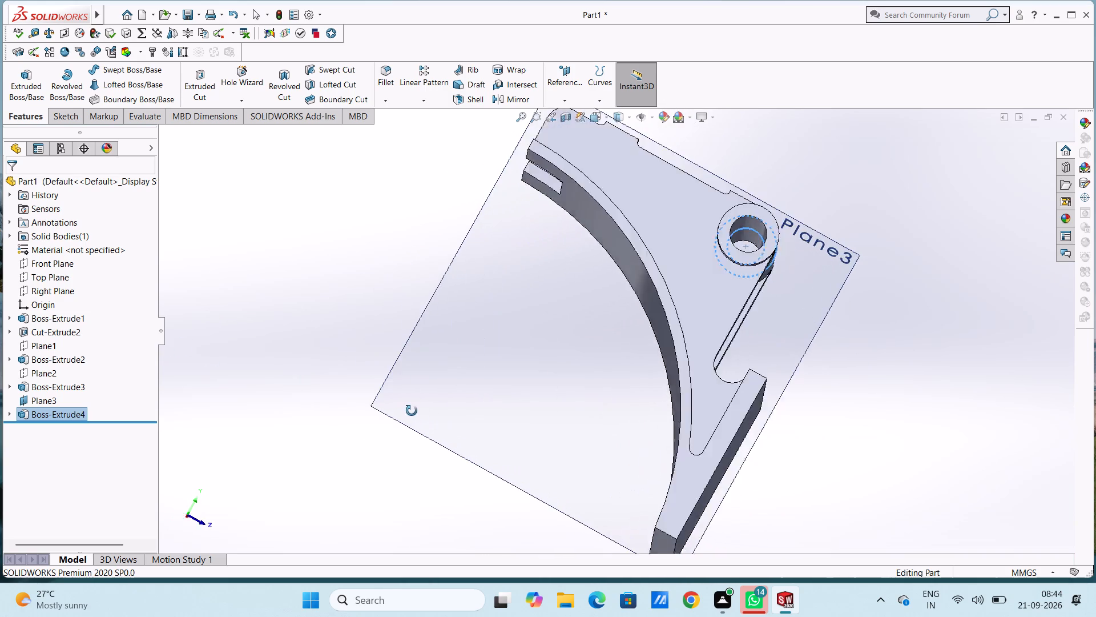
middle_drag(412, 411, 373, 403)
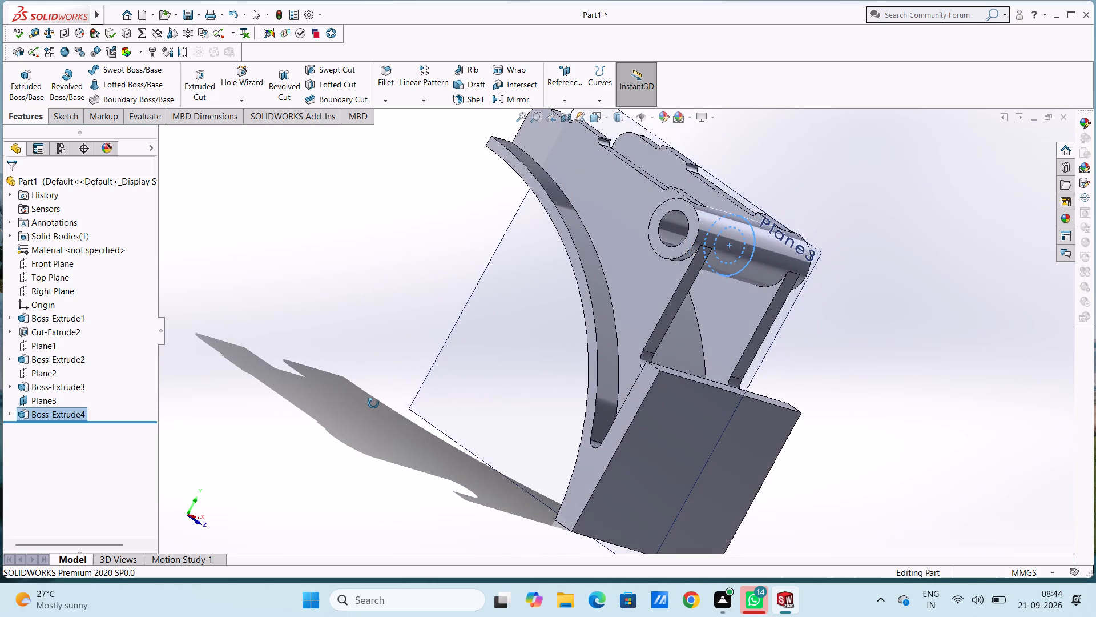
middle_drag(373, 403, 381, 403)
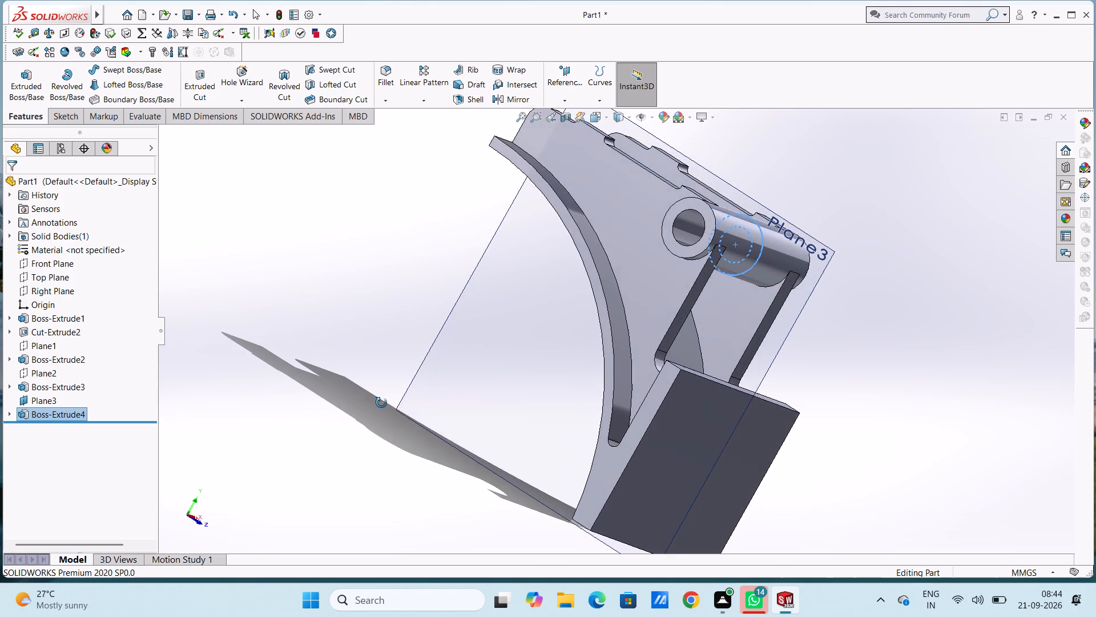
middle_drag(381, 403, 232, 324)
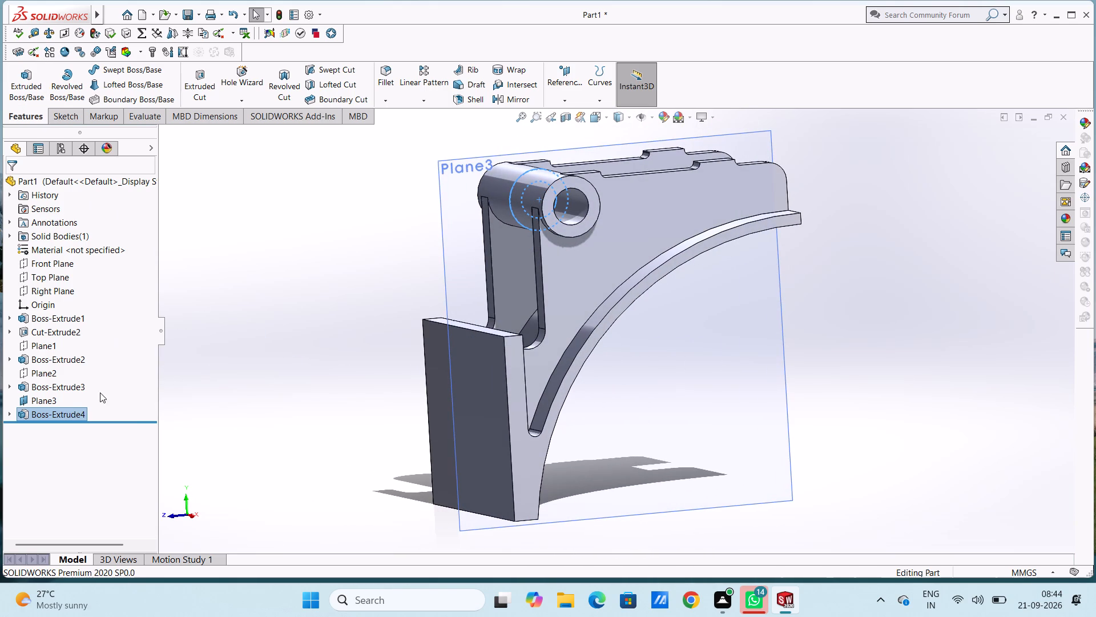
Hide Plane3, the reference plane midway between the two plates.
click(46, 399)
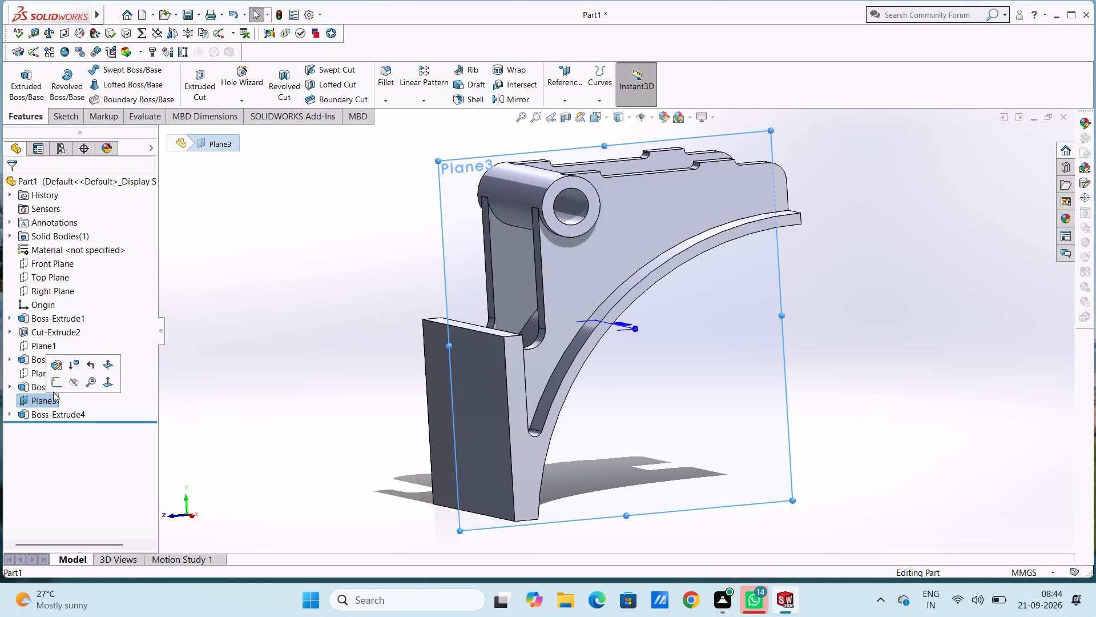
click(74, 382)
click(248, 359)
Inspect the whole part from several angles, finishing with the standard Top view.
middle_drag(315, 241, 316, 249)
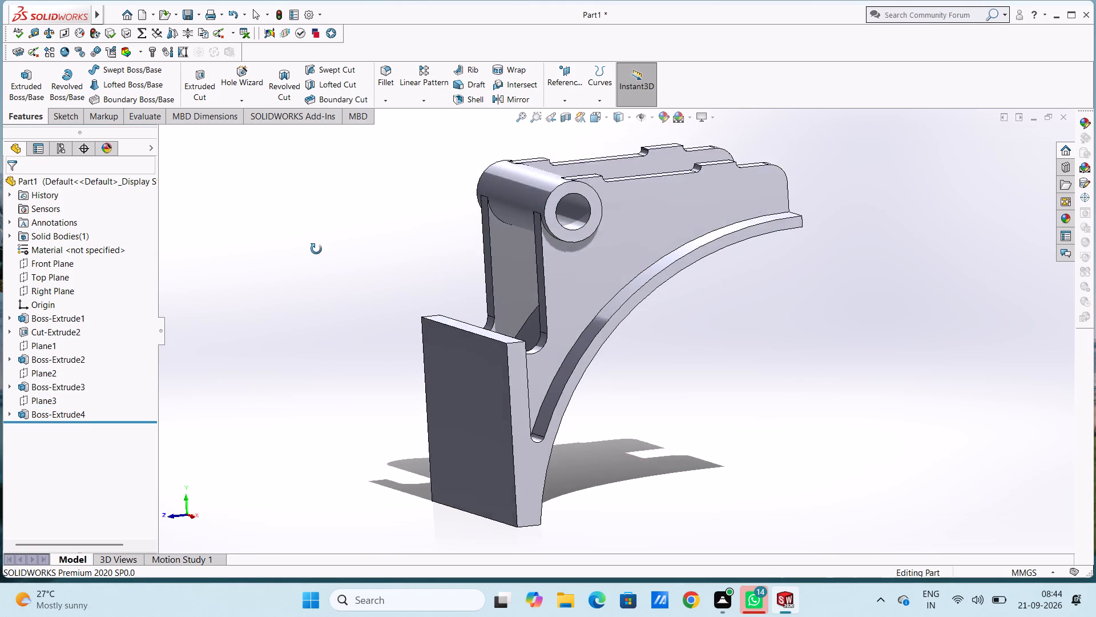
middle_drag(316, 249, 338, 261)
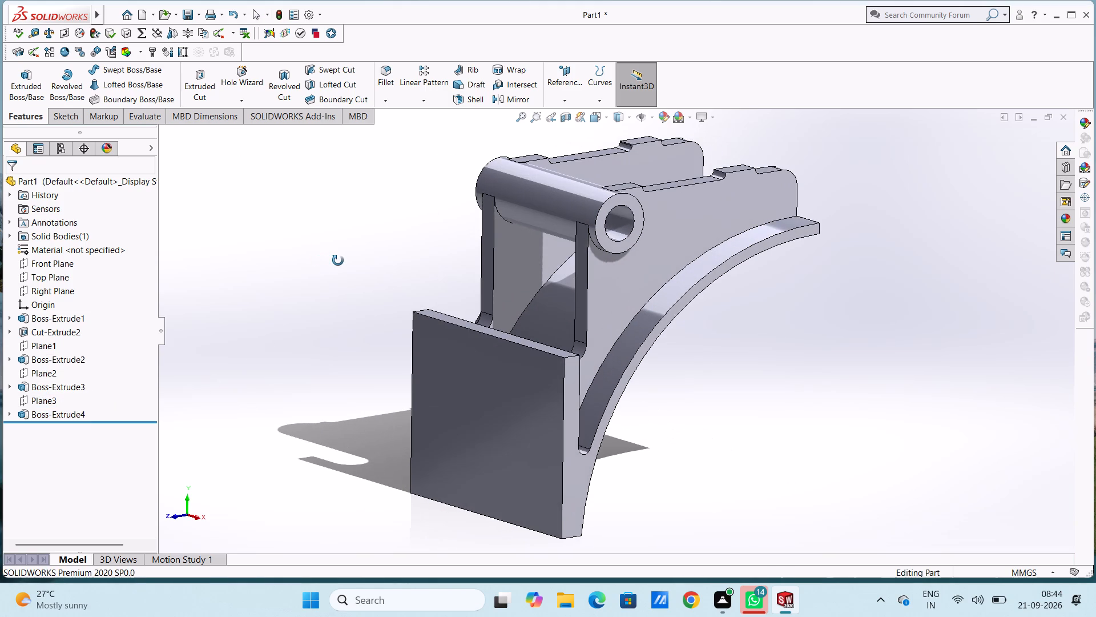
middle_drag(338, 261, 364, 269)
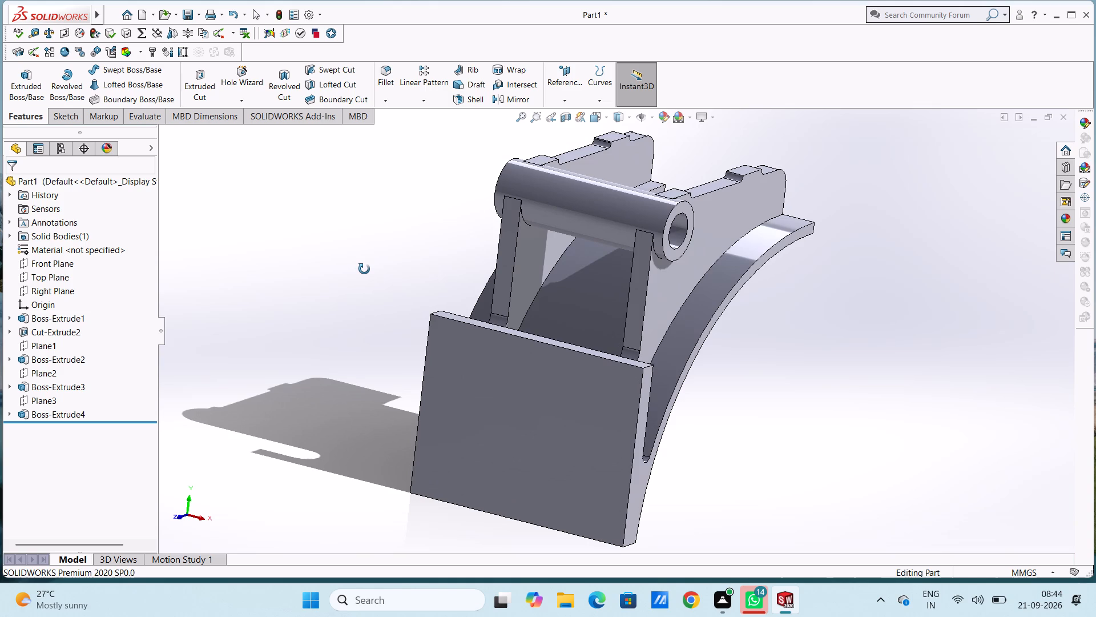
middle_drag(364, 269, 346, 281)
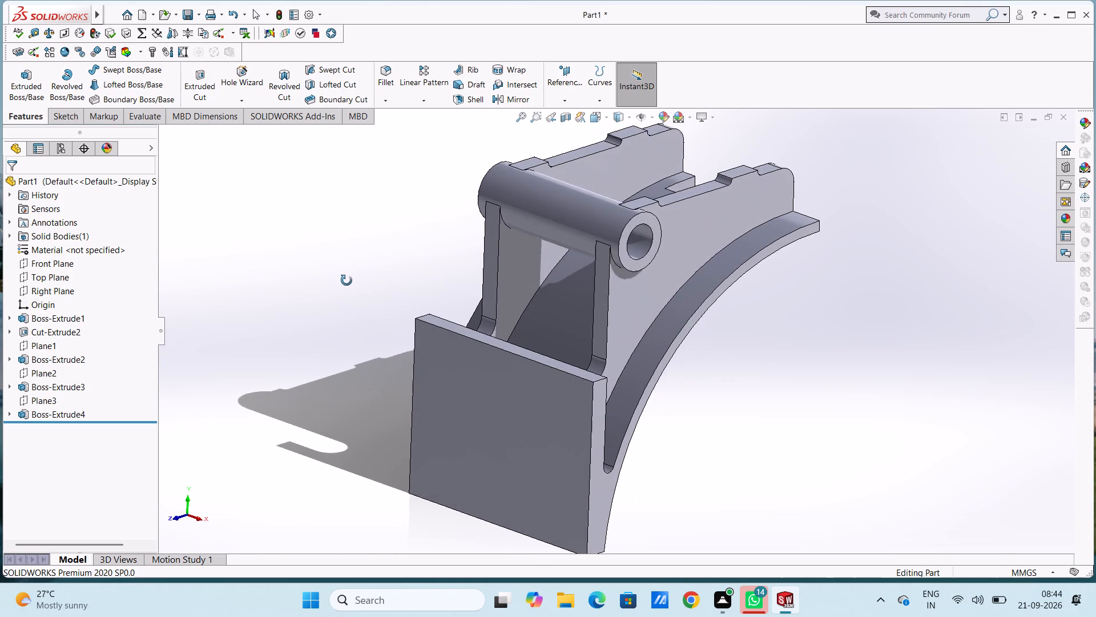
middle_drag(346, 281, 319, 339)
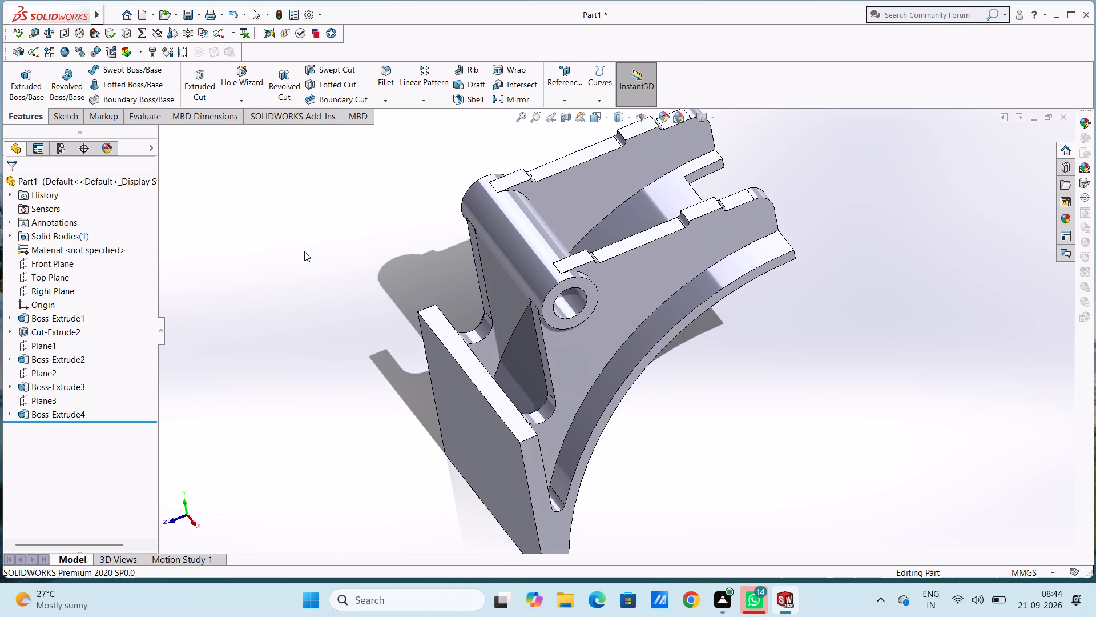
key(ctrl+5)
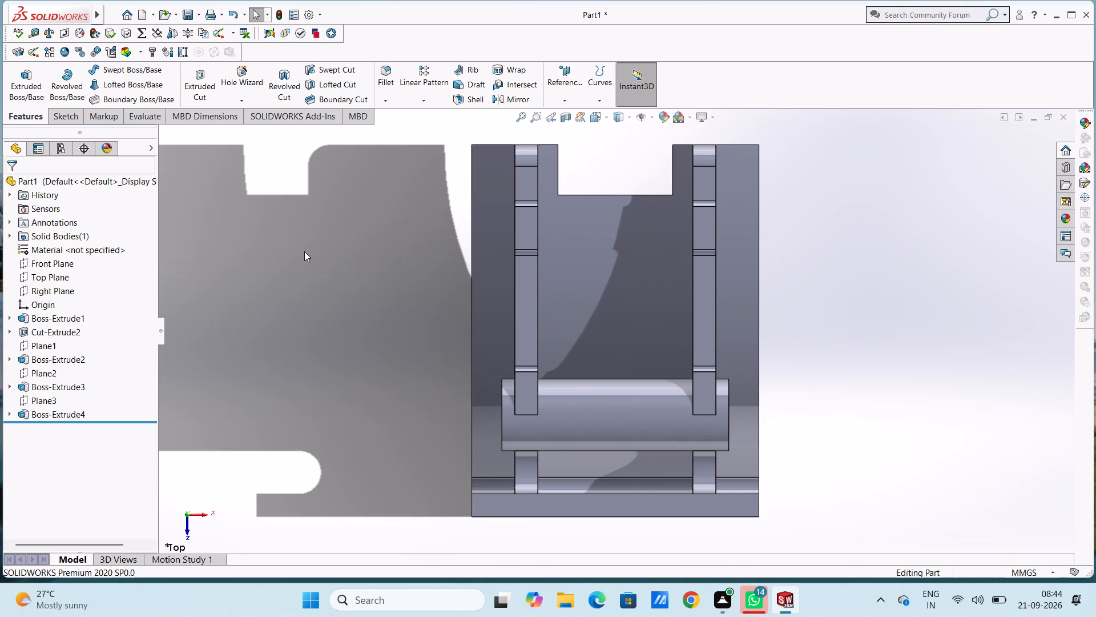
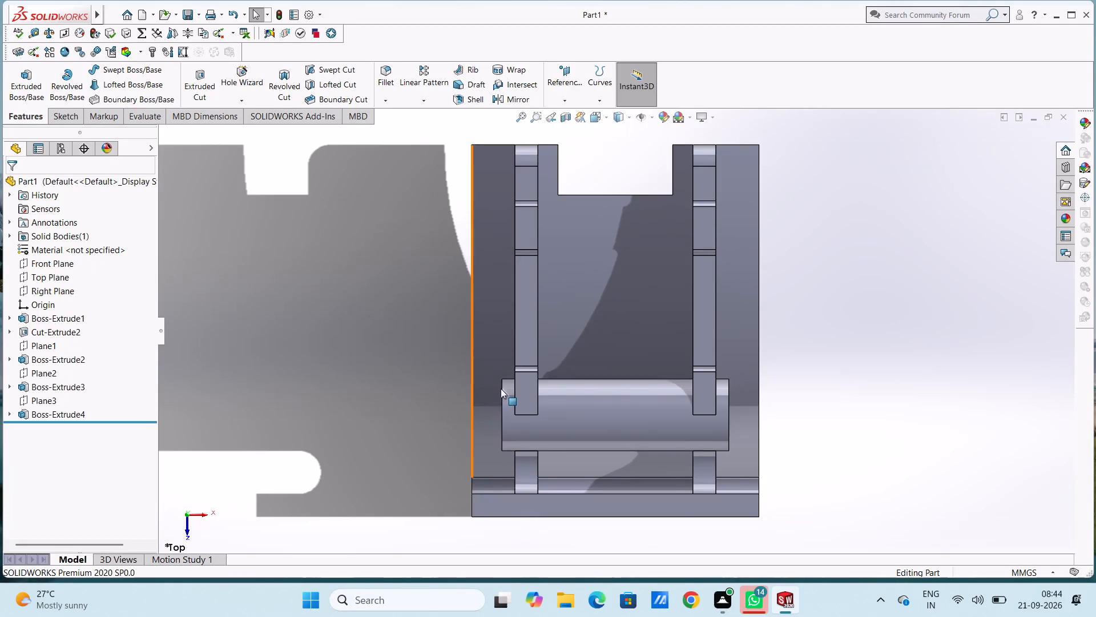
Open a sketch on the flat plate face above the tube and draw a horizontal line along the tube's middle, from end to end.
click(523, 390)
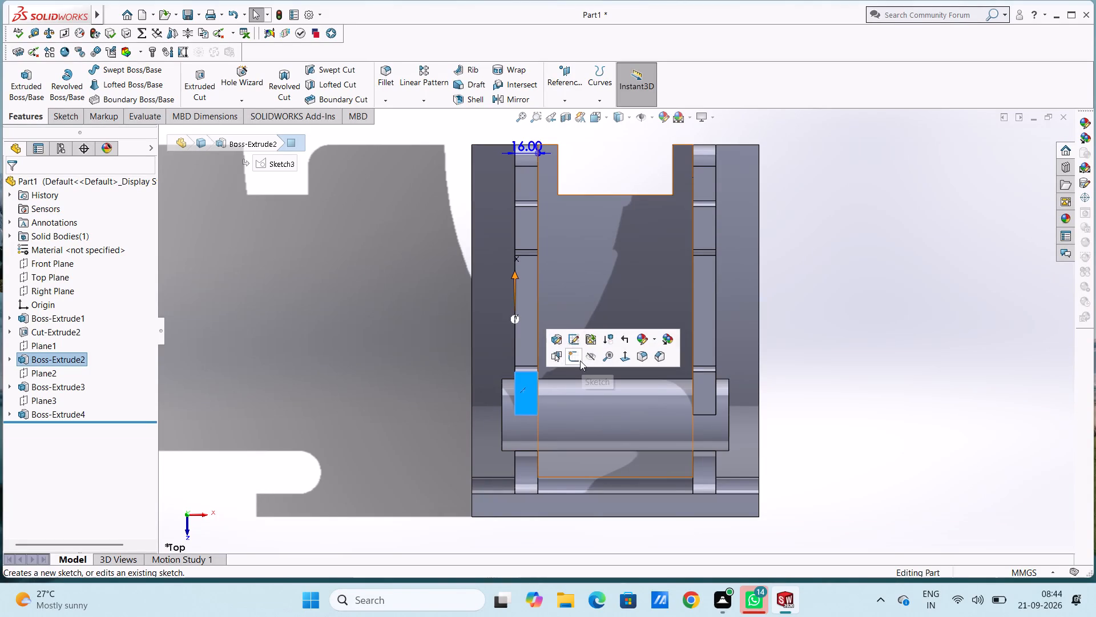
click(576, 358)
click(362, 375)
scroll(650, 450, down, 4)
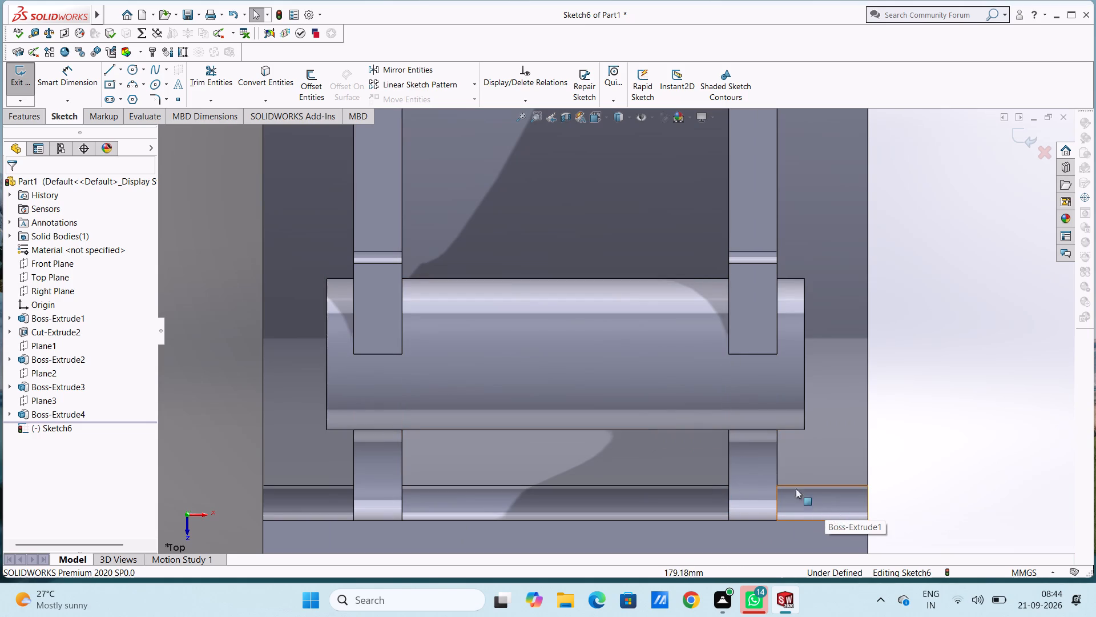
click(114, 71)
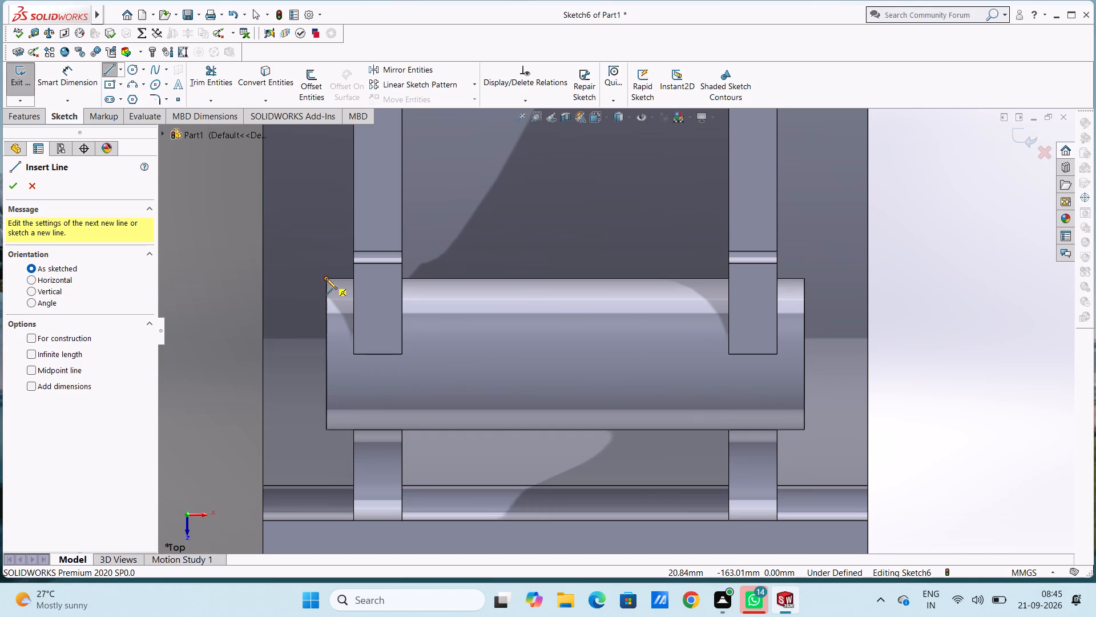
click(325, 354)
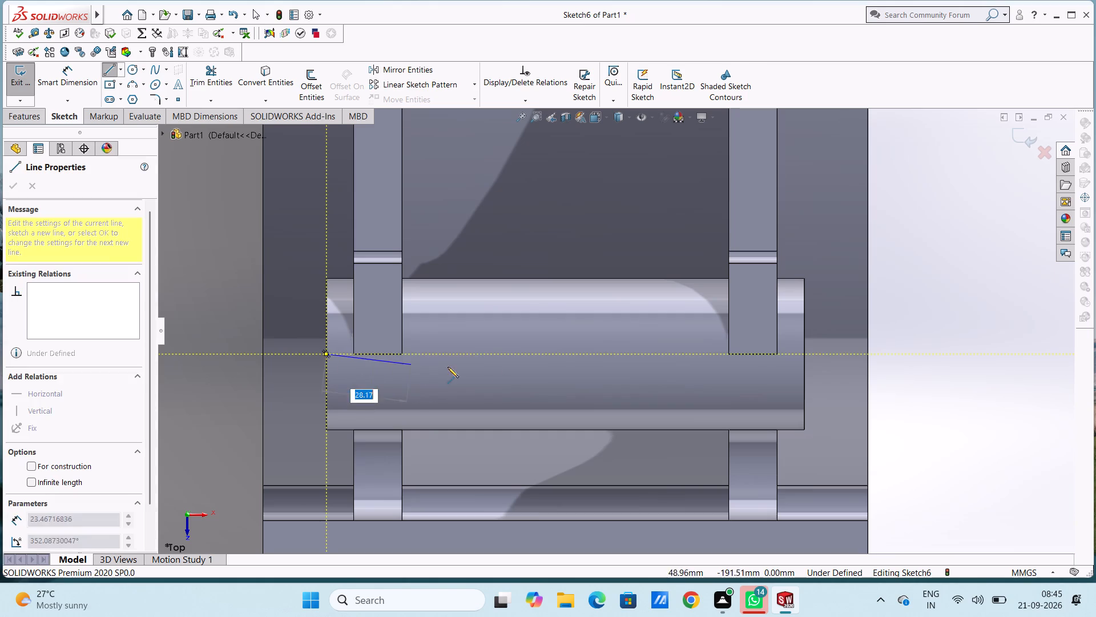
click(801, 354)
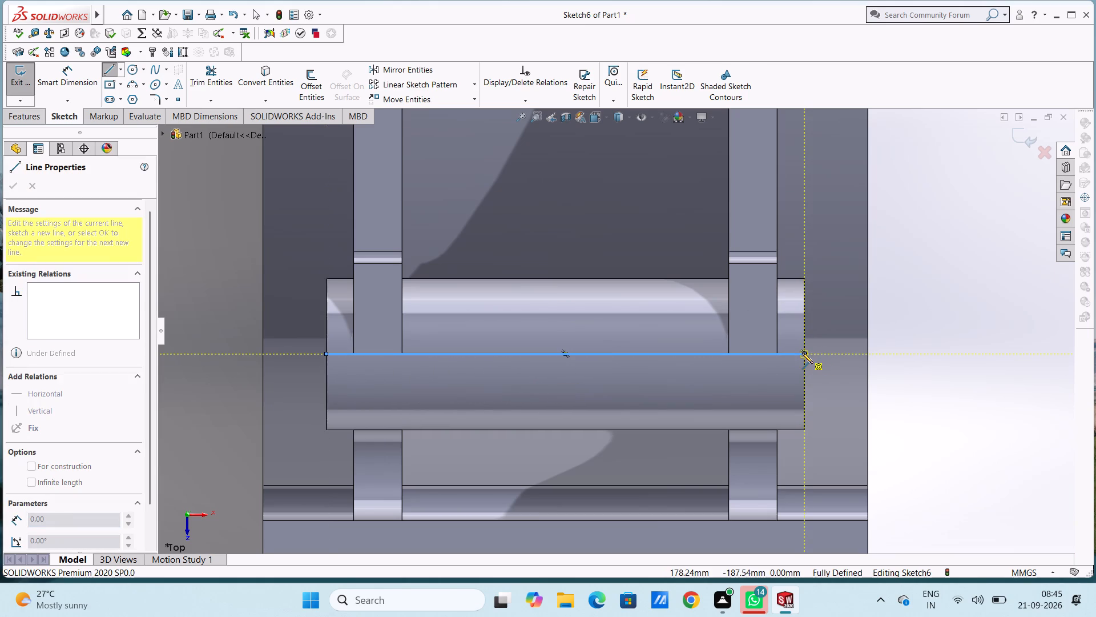
key(Escape)
key(Escape)
key(Escape)
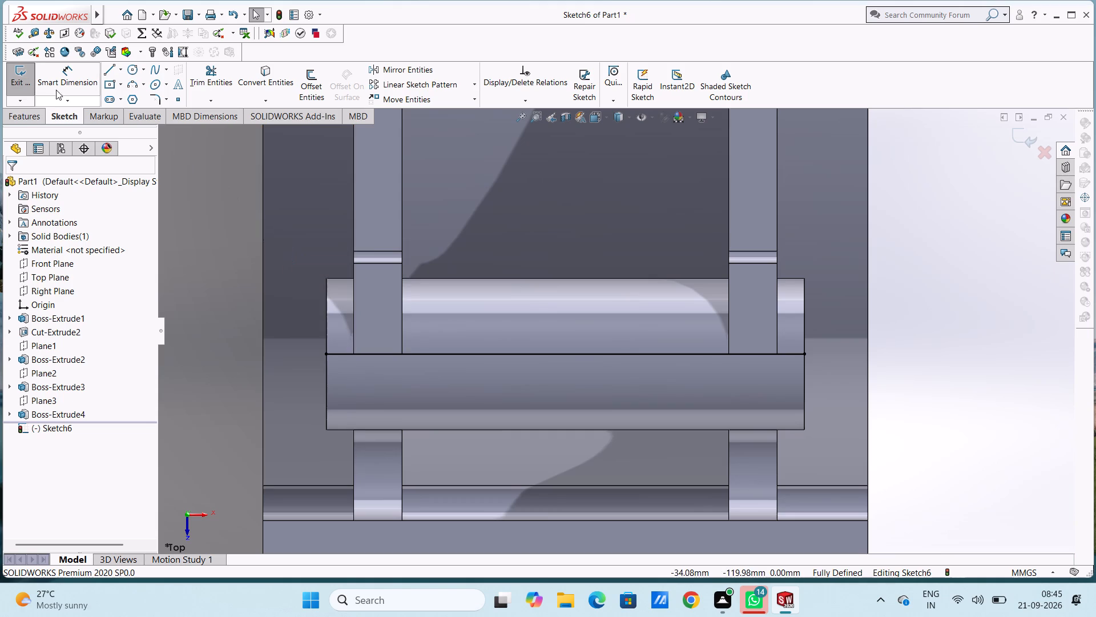
Sketch a connected outline along both plates' 16 mm edges, with a sloped-sided recess about 95 mm wide between and a slope to the tube's right end.
click(106, 72)
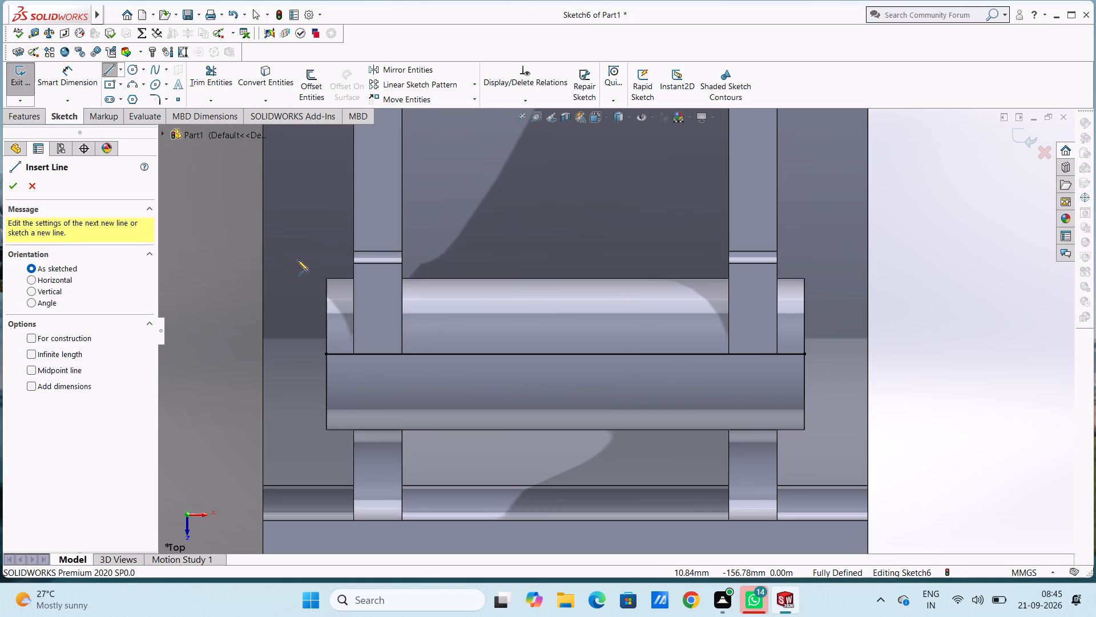
click(353, 265)
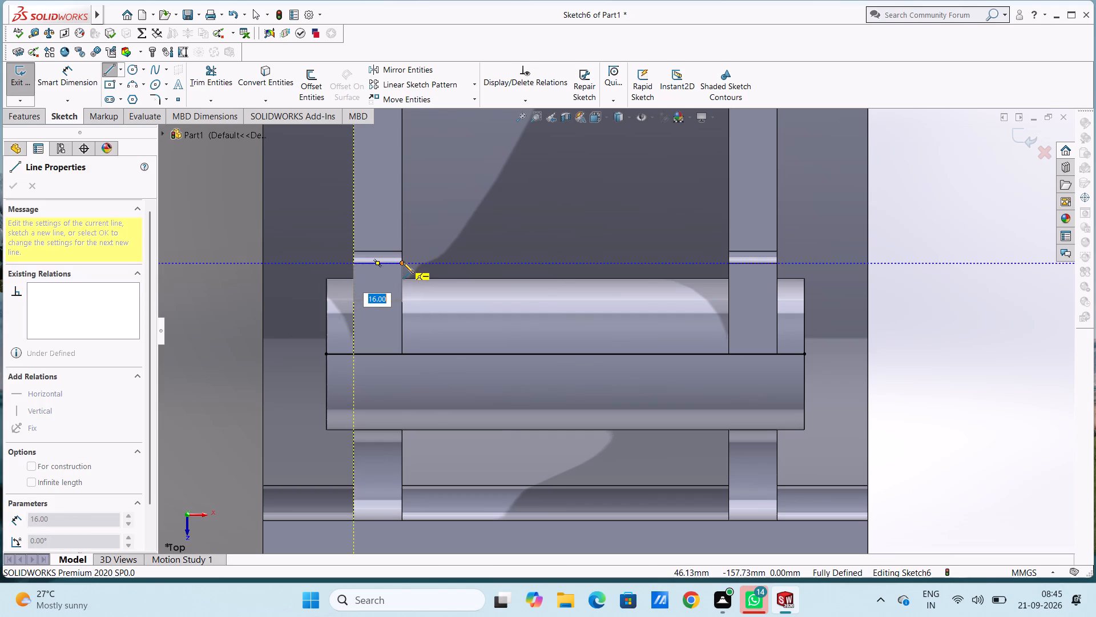
click(402, 262)
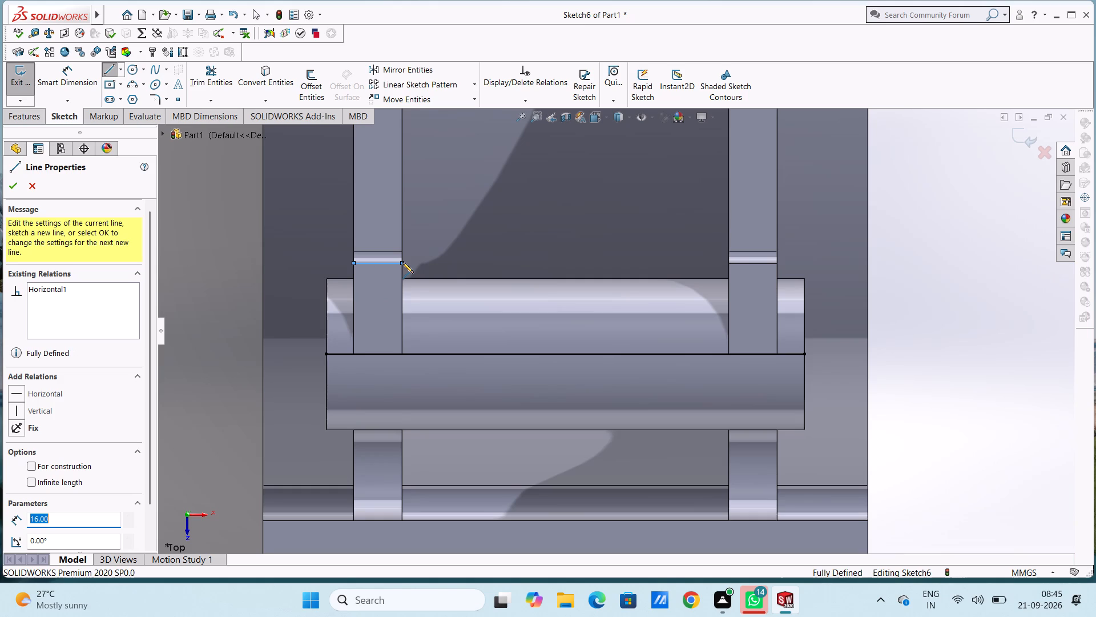
click(417, 314)
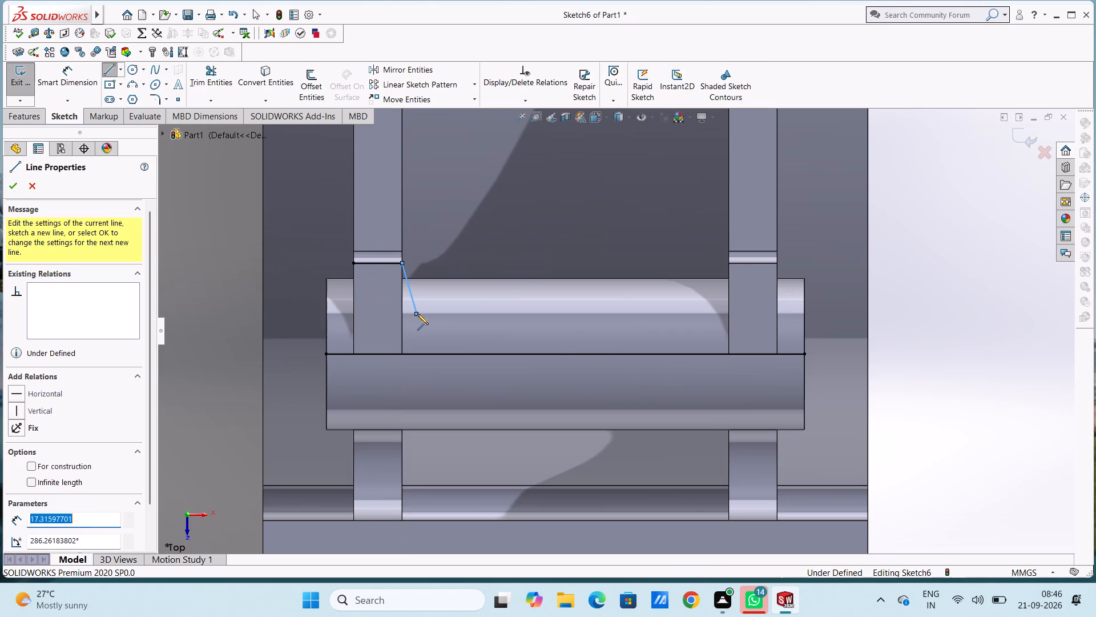
click(703, 315)
click(730, 263)
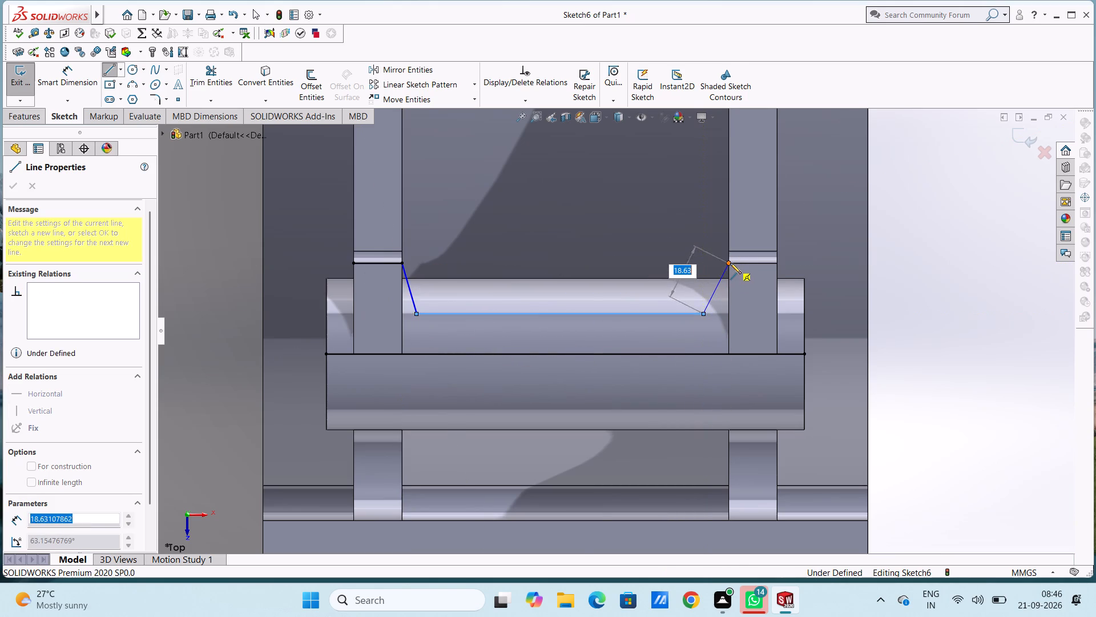
click(776, 263)
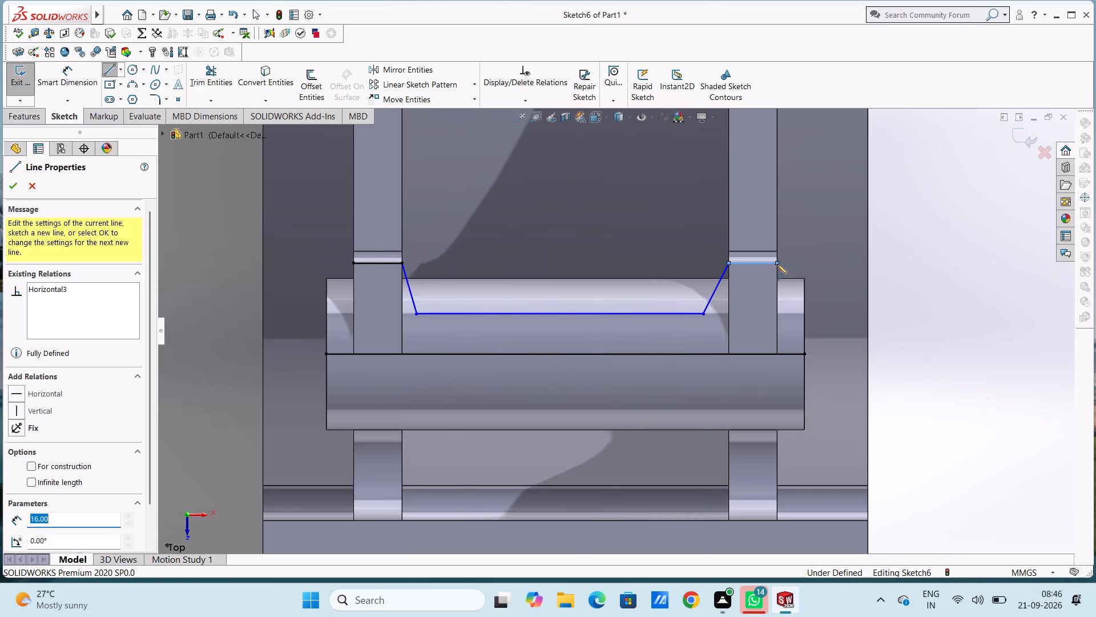
click(803, 311)
key(Escape)
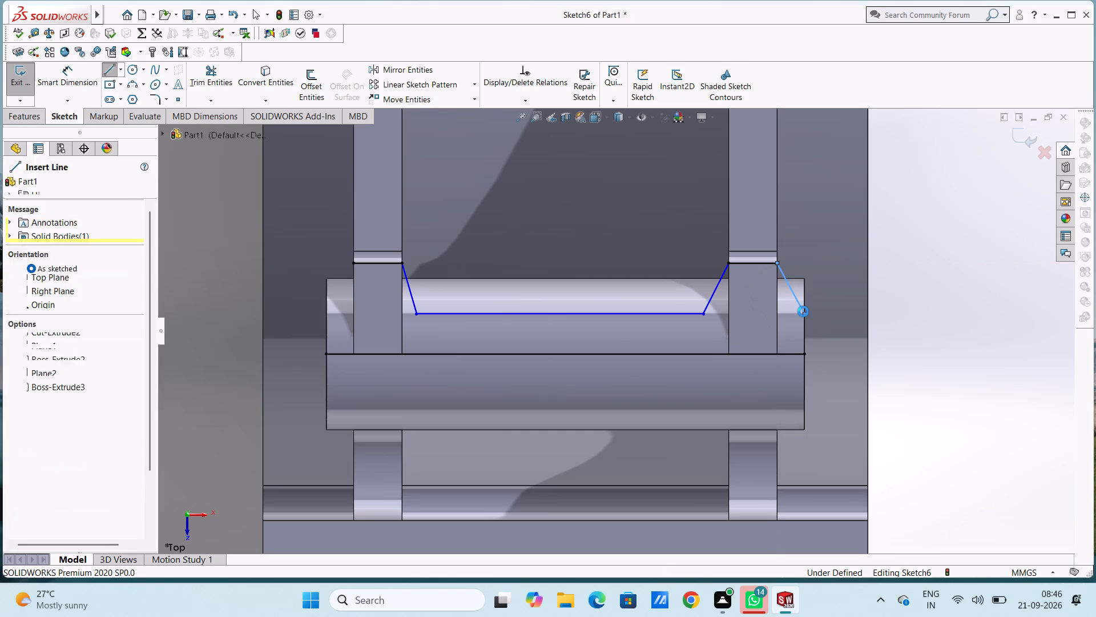
key(Escape)
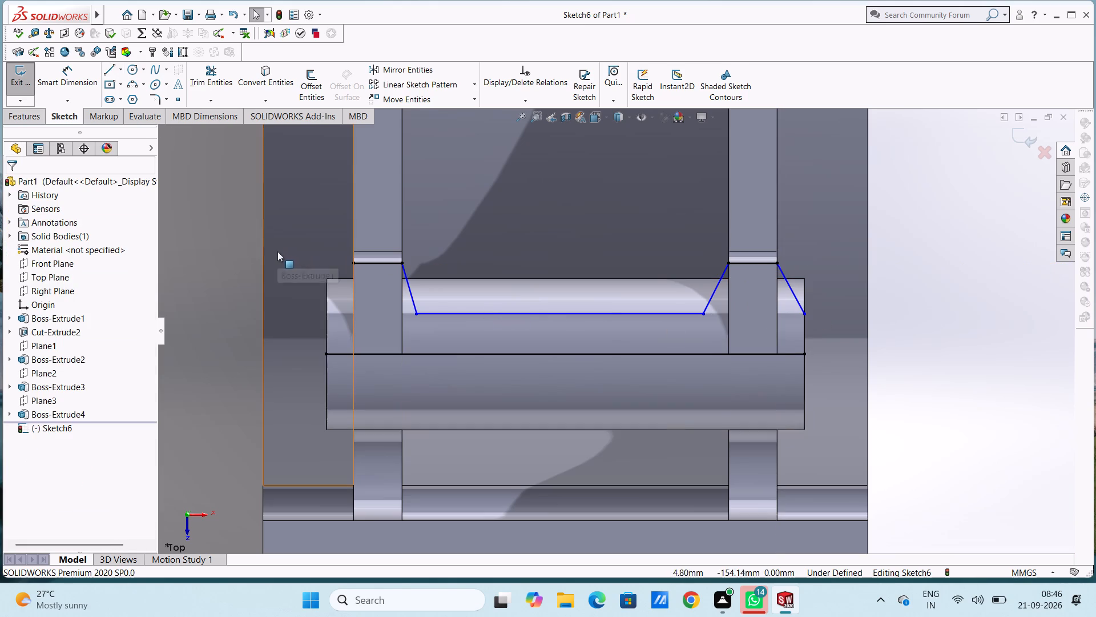
Draw a sloped line about 18.9 mm long from the left plate's outer corner to the tube's left end edge.
click(112, 71)
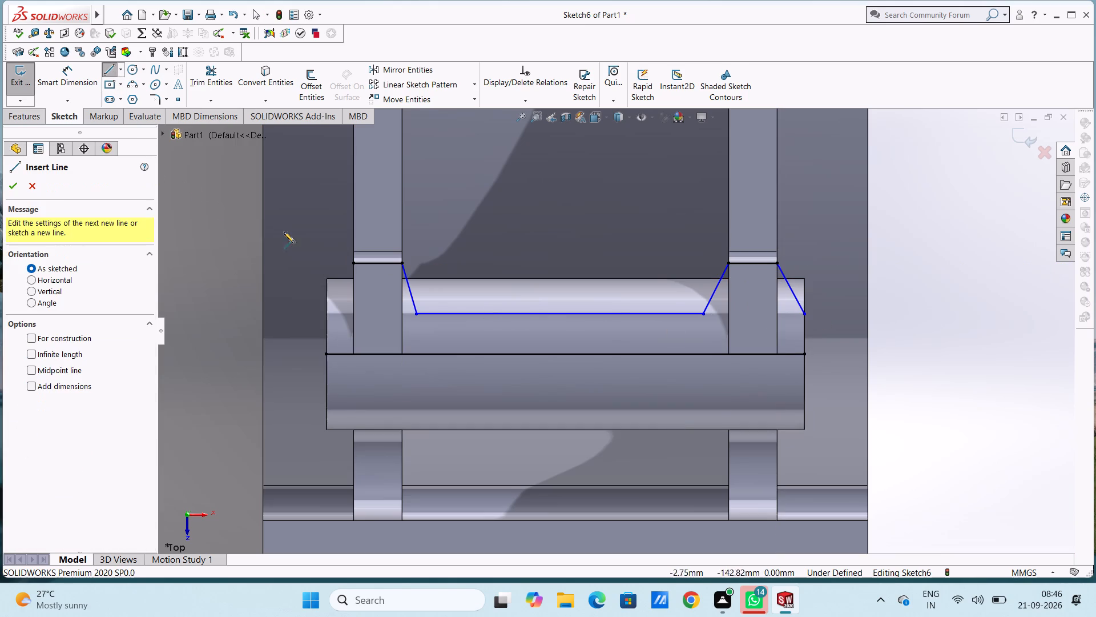
click(352, 263)
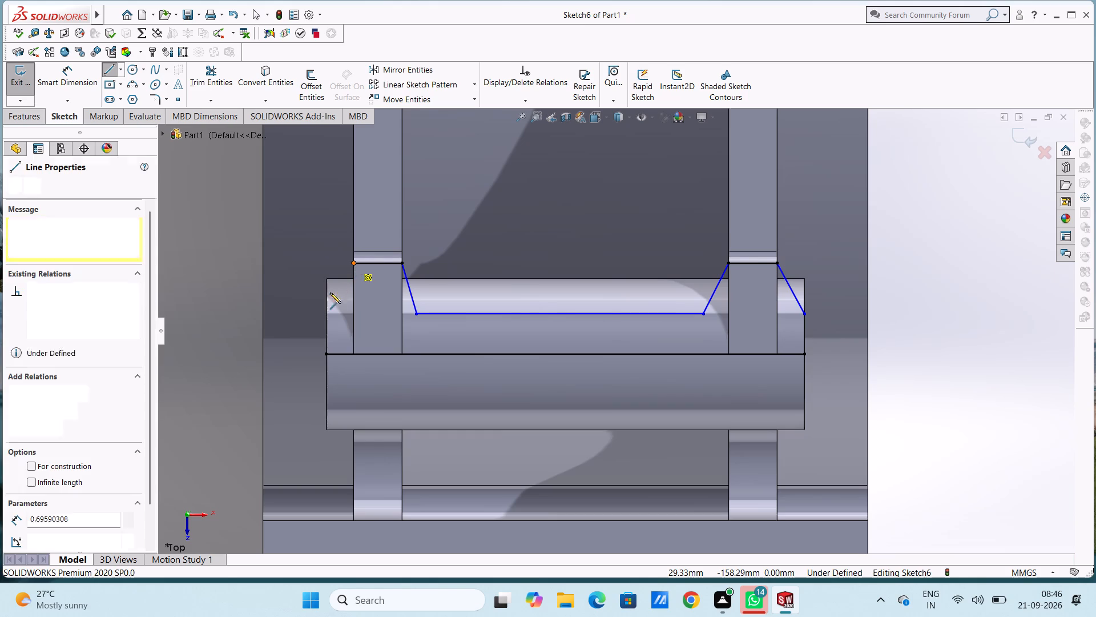
click(328, 313)
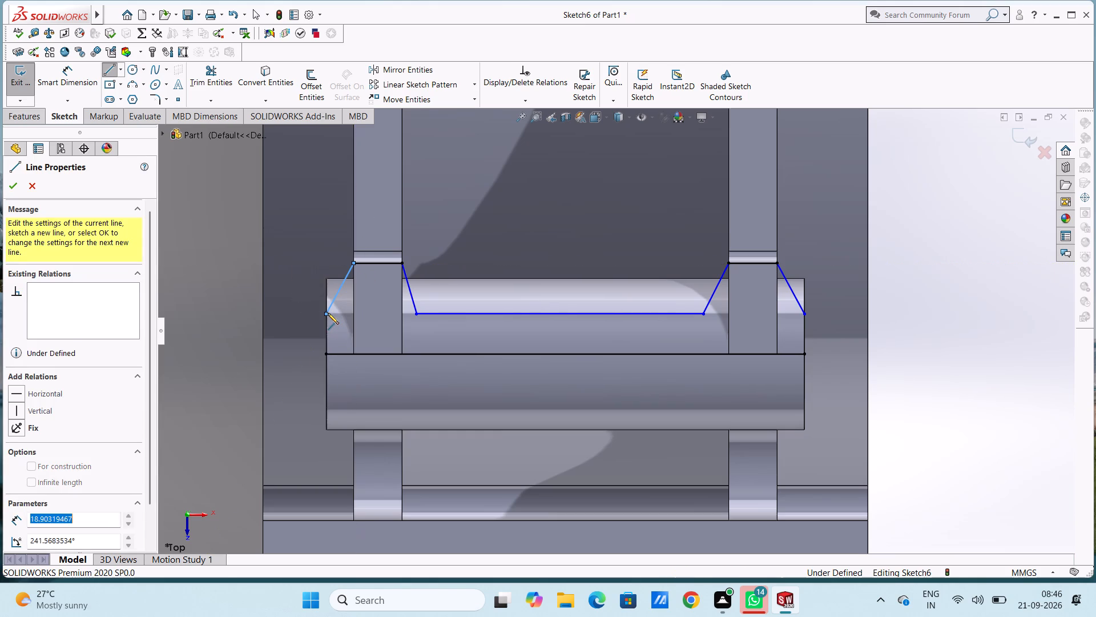
key(Escape)
key(Escape)
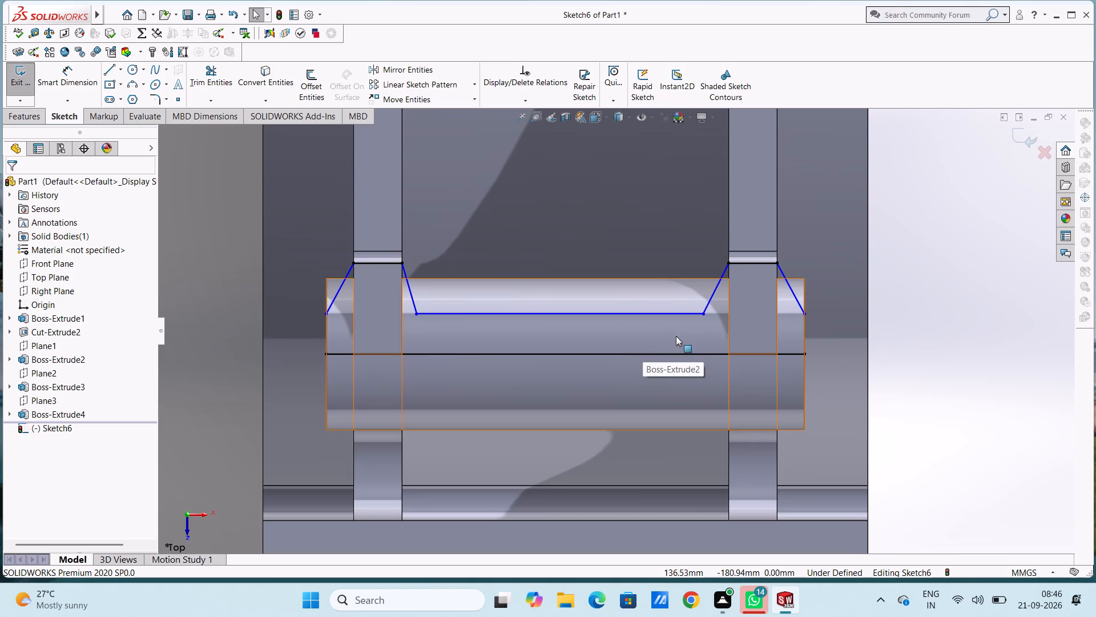
Draw two concave three-point arcs of 5 mm radius joining the left plate's two corners to the tube's upper edge.
scroll(368, 319, down, 1)
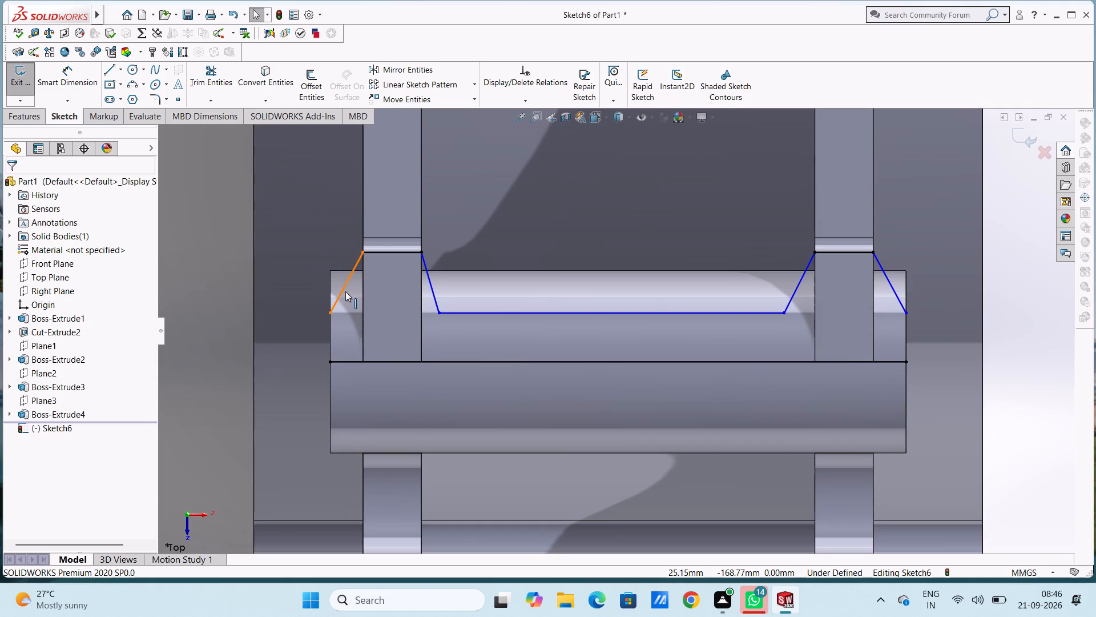
scroll(345, 291, down, 4)
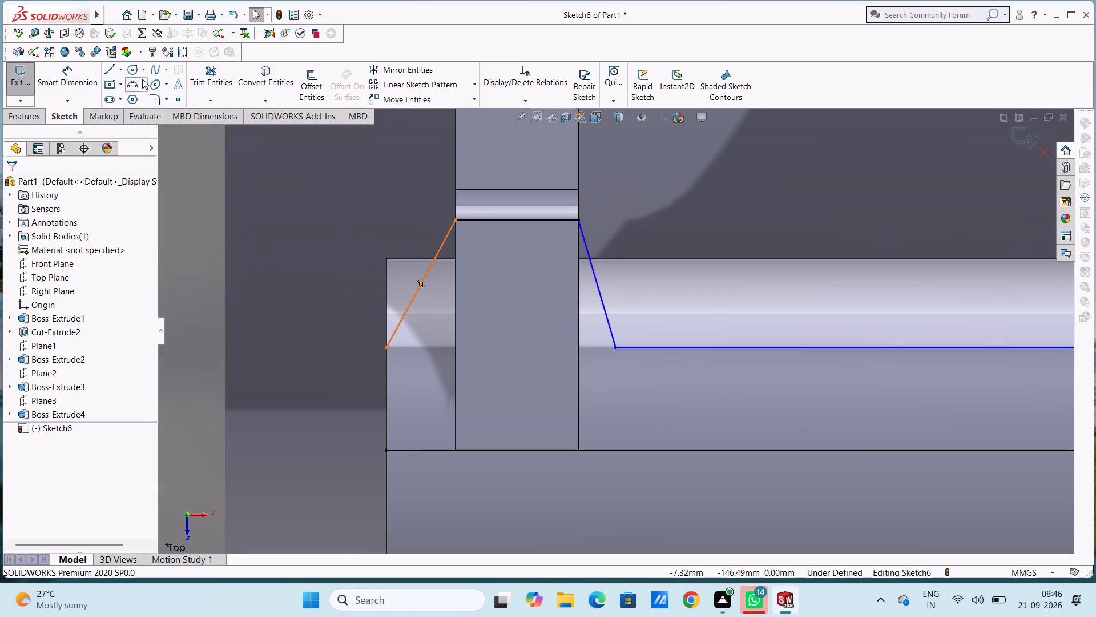
click(128, 87)
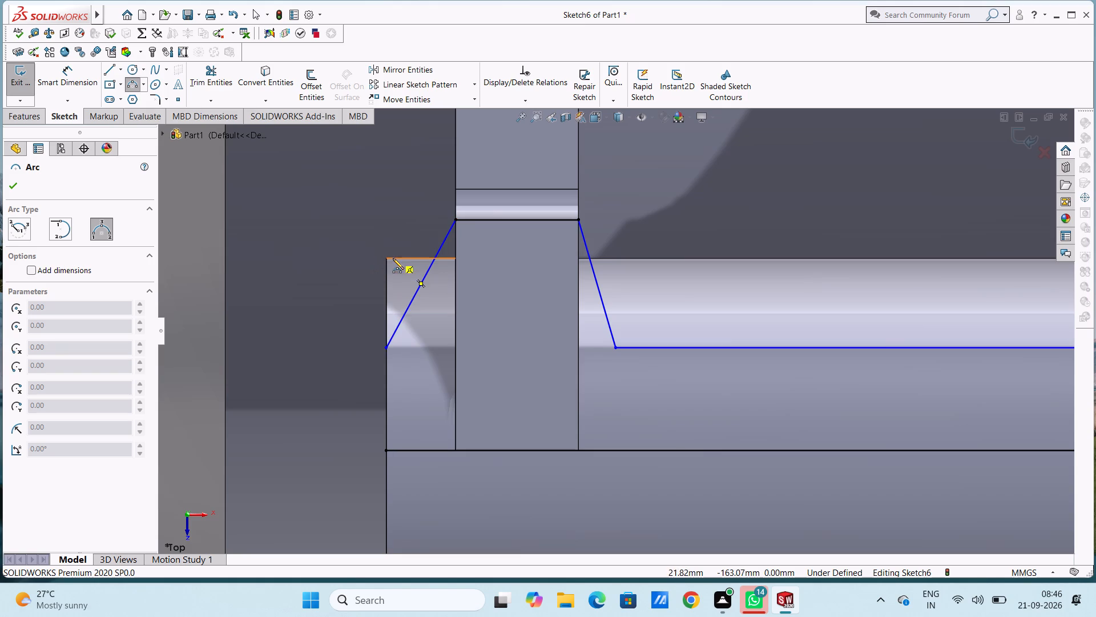
click(421, 258)
click(458, 220)
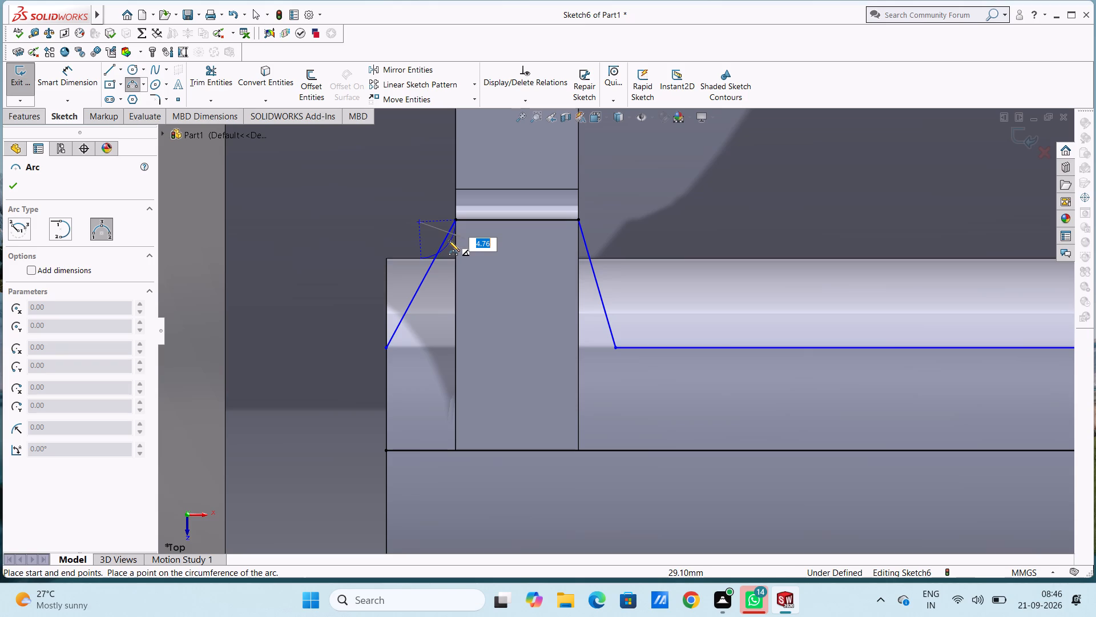
key(5)
key(Return)
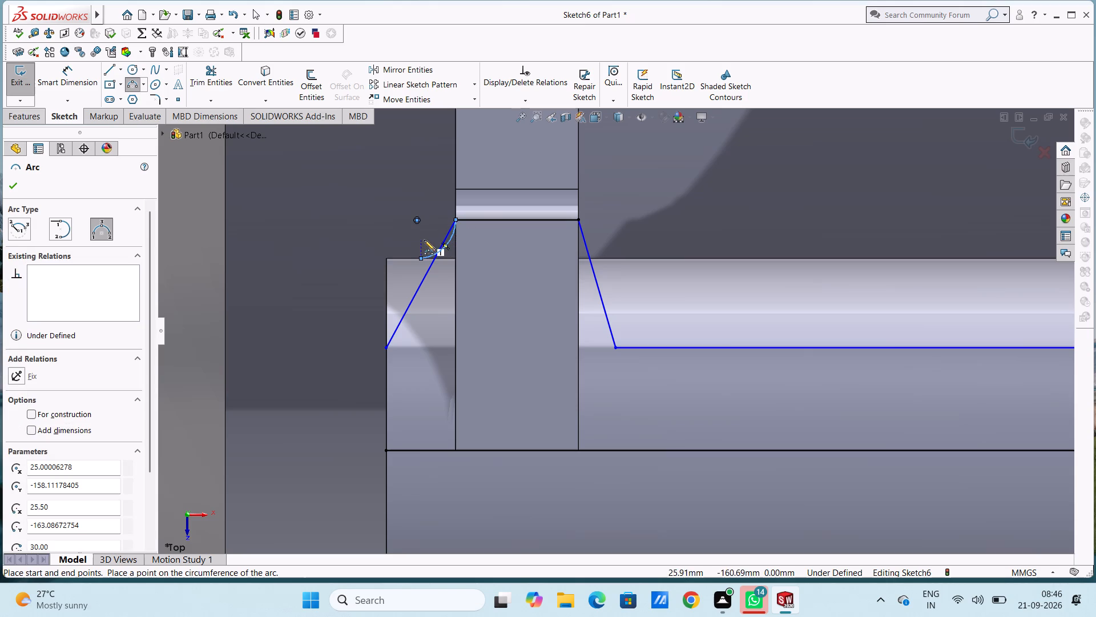
click(579, 221)
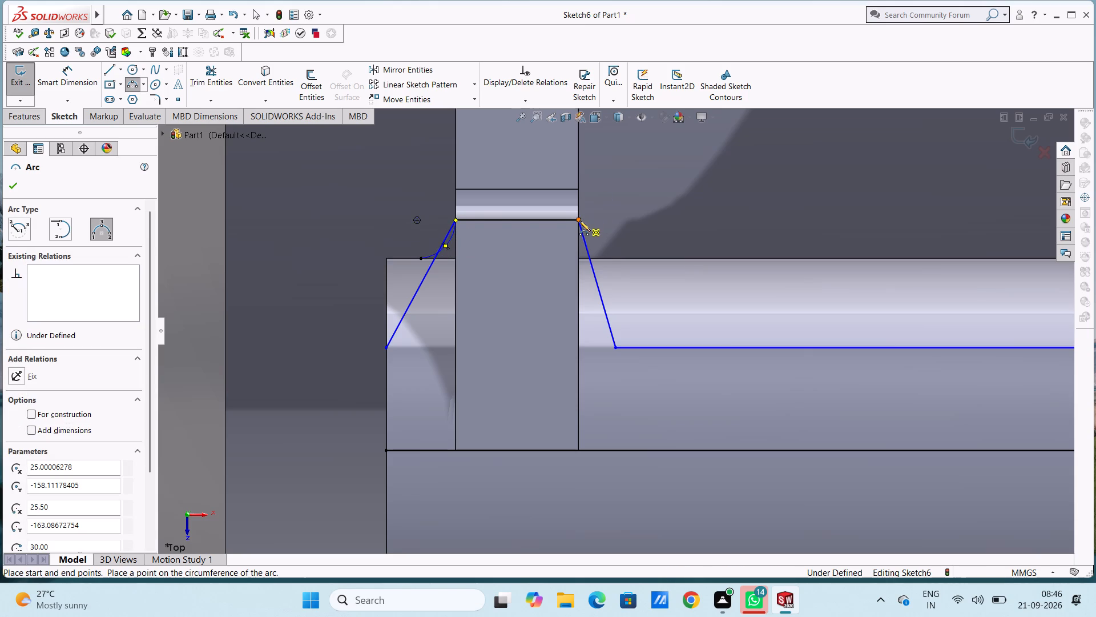
click(616, 258)
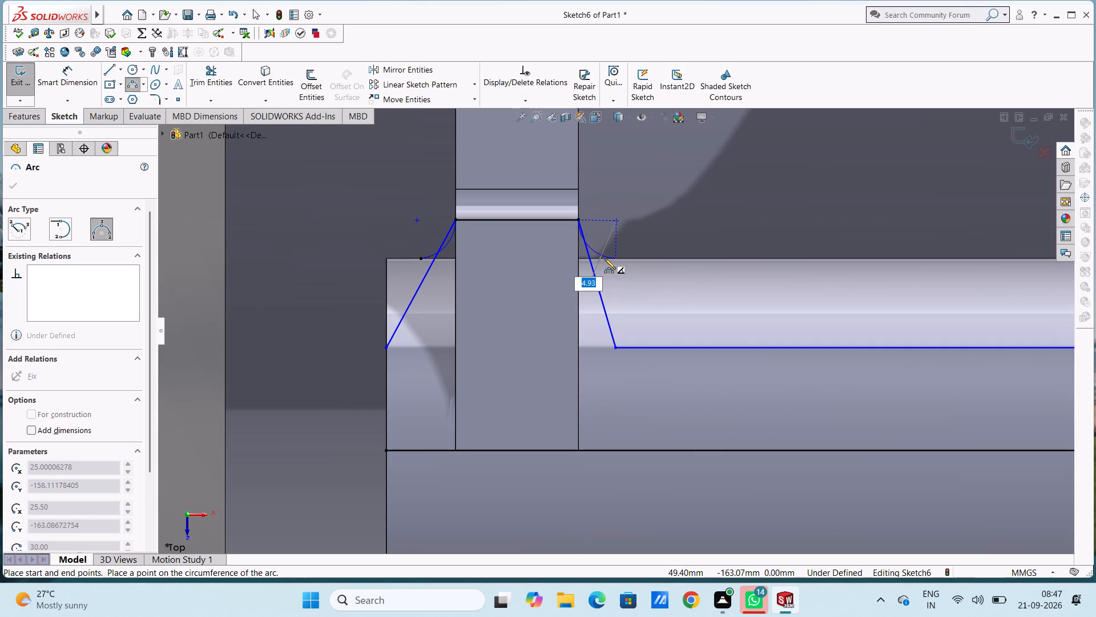
key(5)
key(Return)
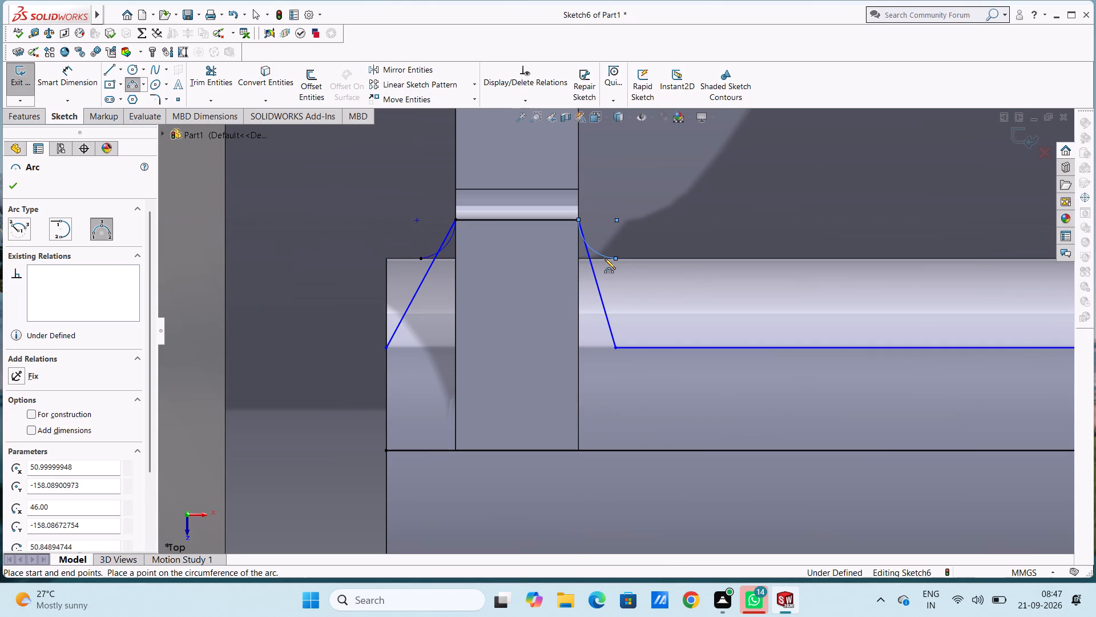
key(Escape)
key(Escape)
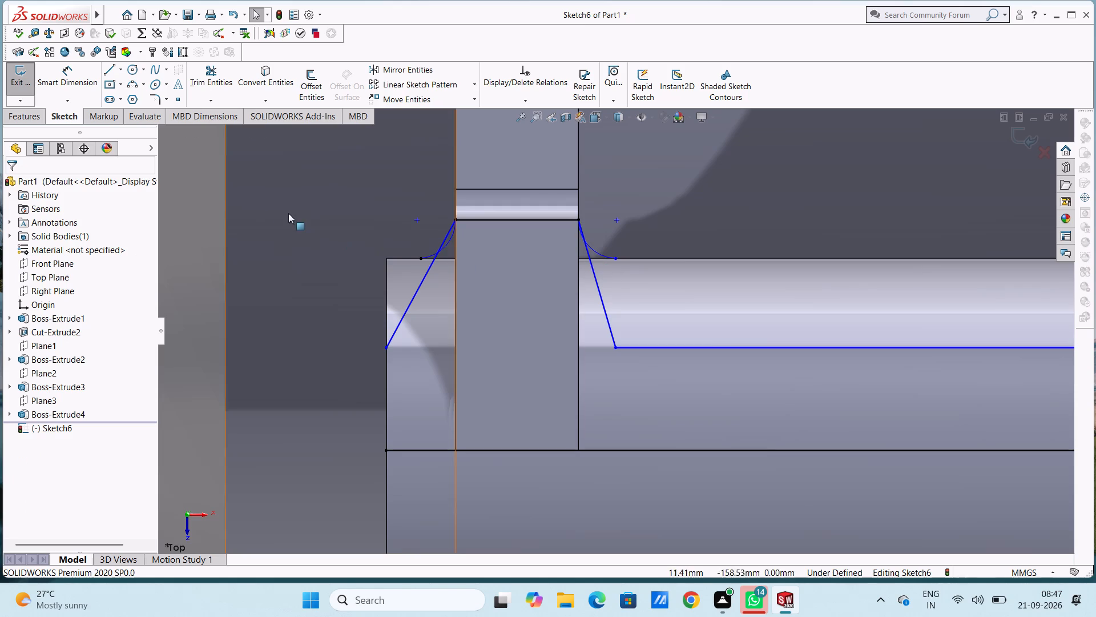
Begin a new sketch line near the tube's left end, beside the outer arc.
click(109, 72)
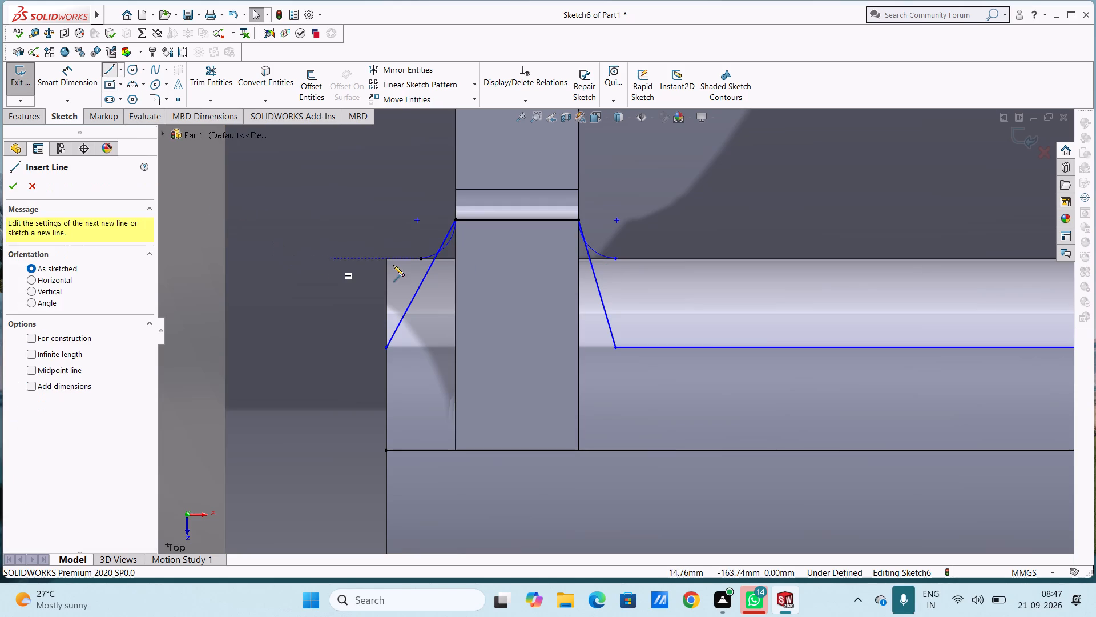
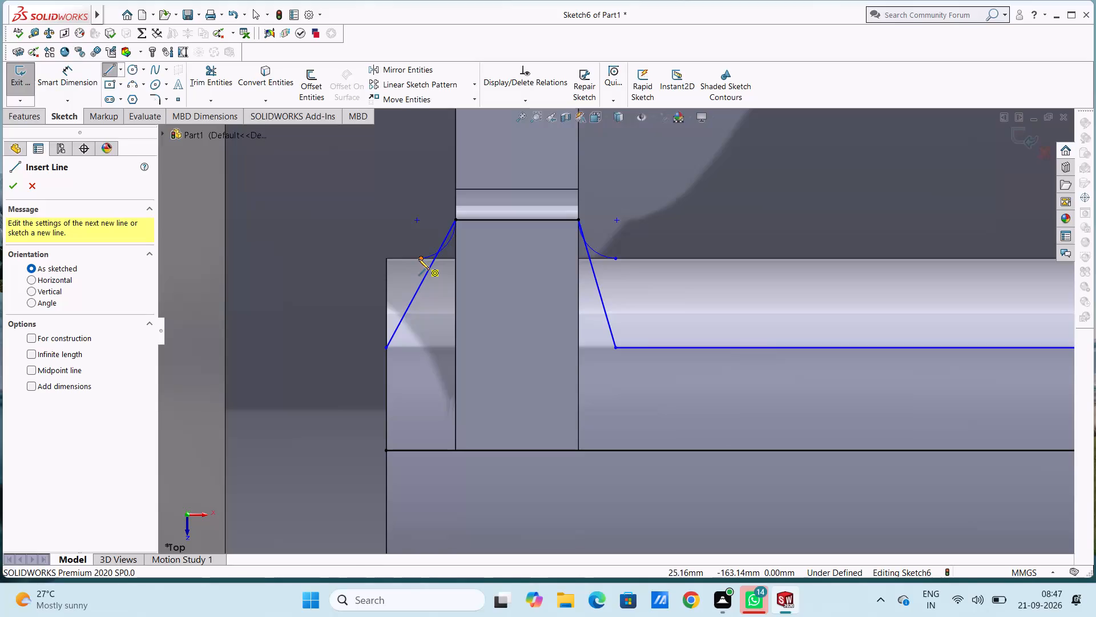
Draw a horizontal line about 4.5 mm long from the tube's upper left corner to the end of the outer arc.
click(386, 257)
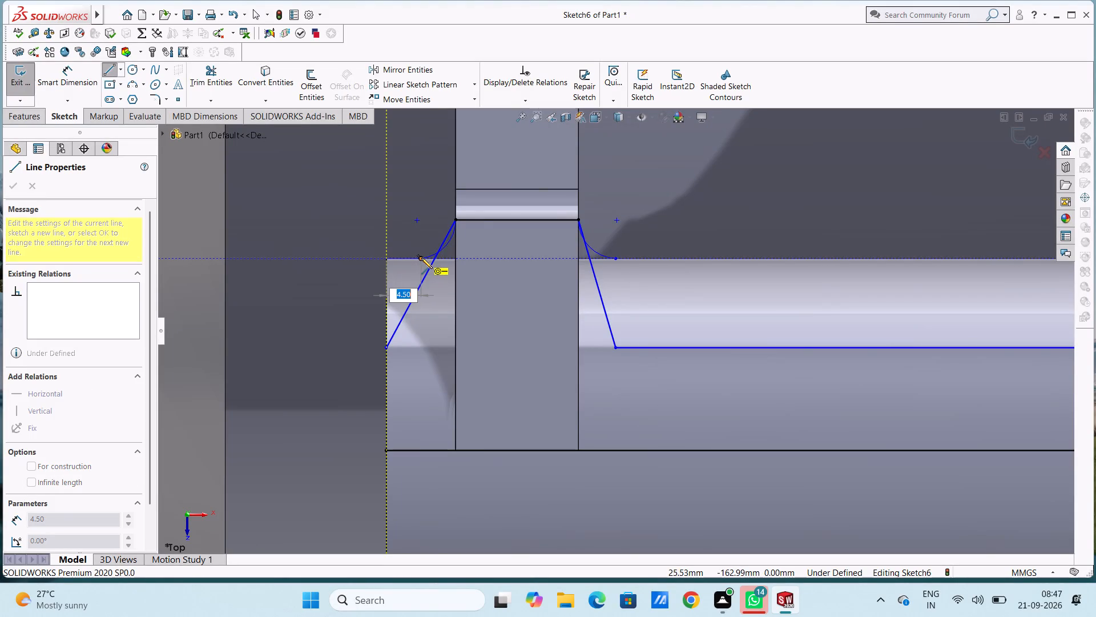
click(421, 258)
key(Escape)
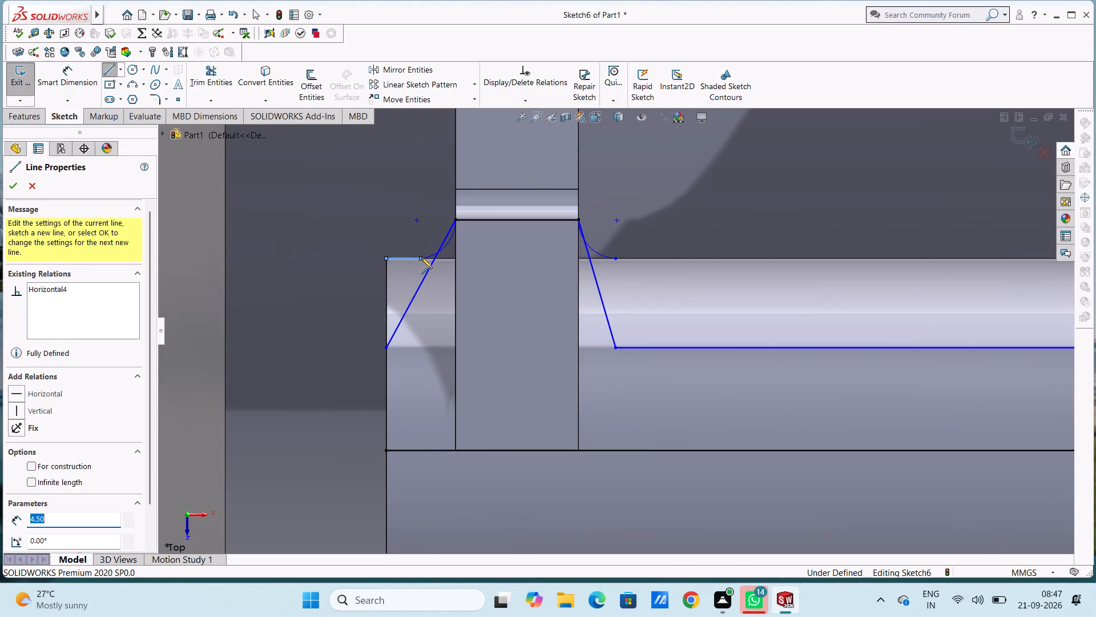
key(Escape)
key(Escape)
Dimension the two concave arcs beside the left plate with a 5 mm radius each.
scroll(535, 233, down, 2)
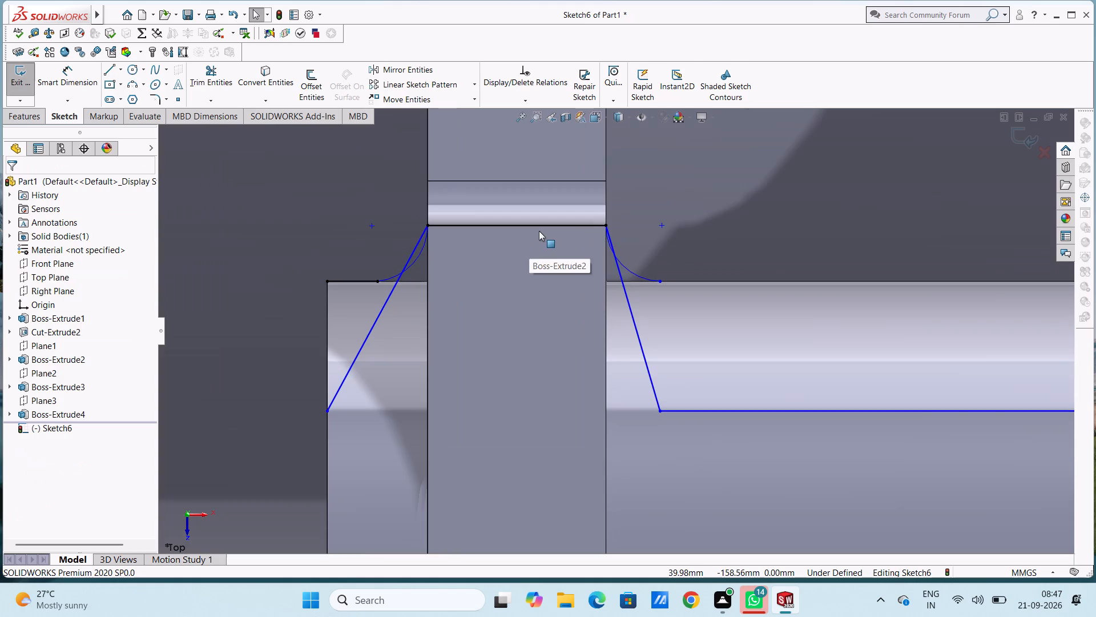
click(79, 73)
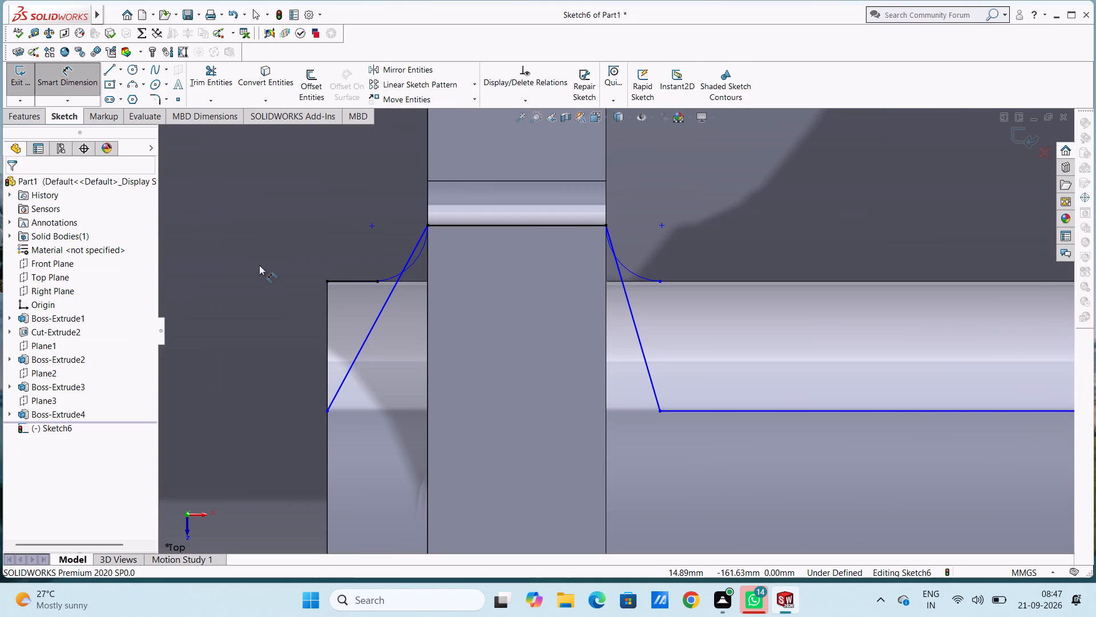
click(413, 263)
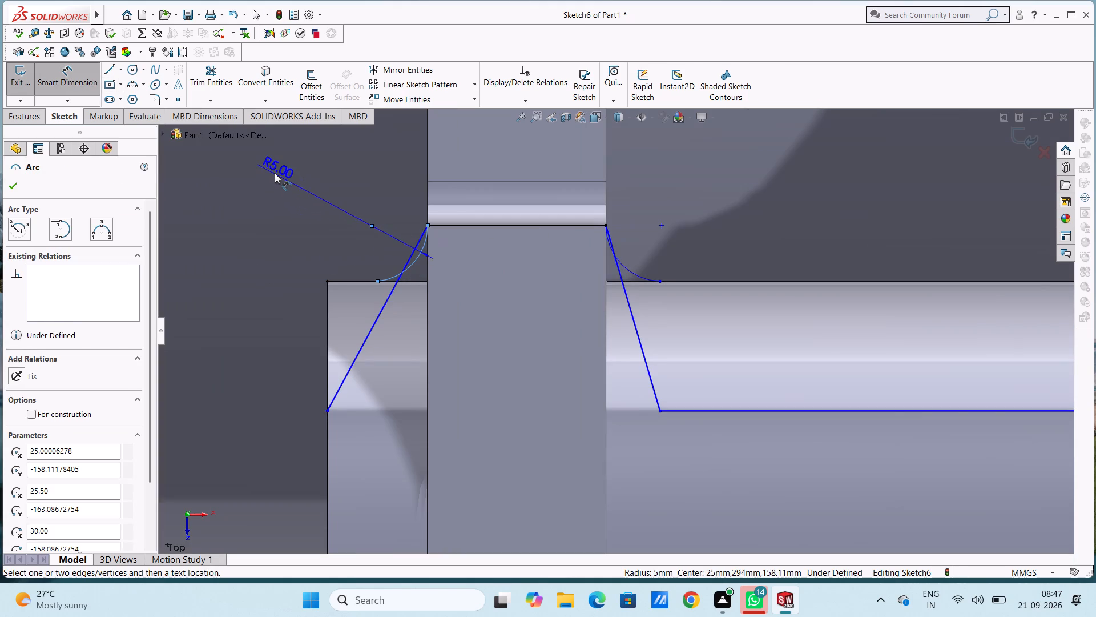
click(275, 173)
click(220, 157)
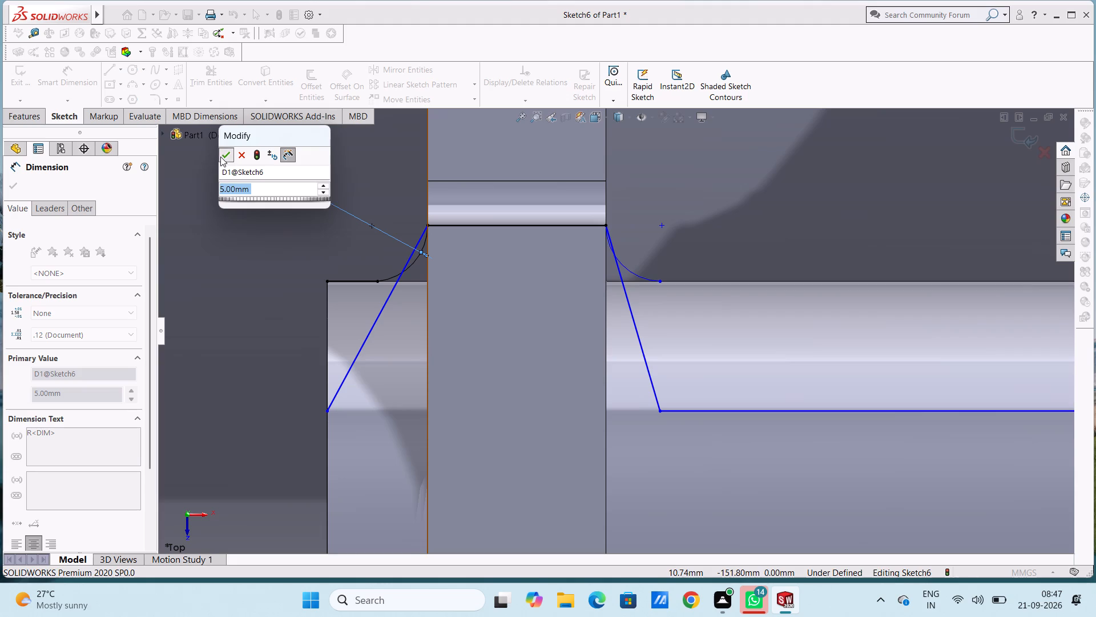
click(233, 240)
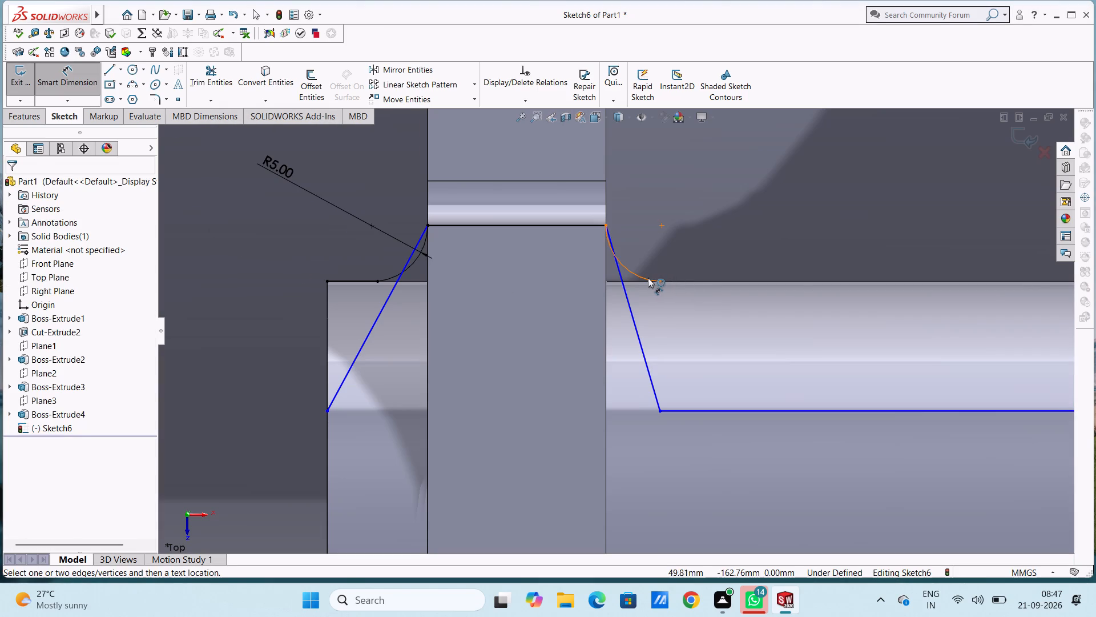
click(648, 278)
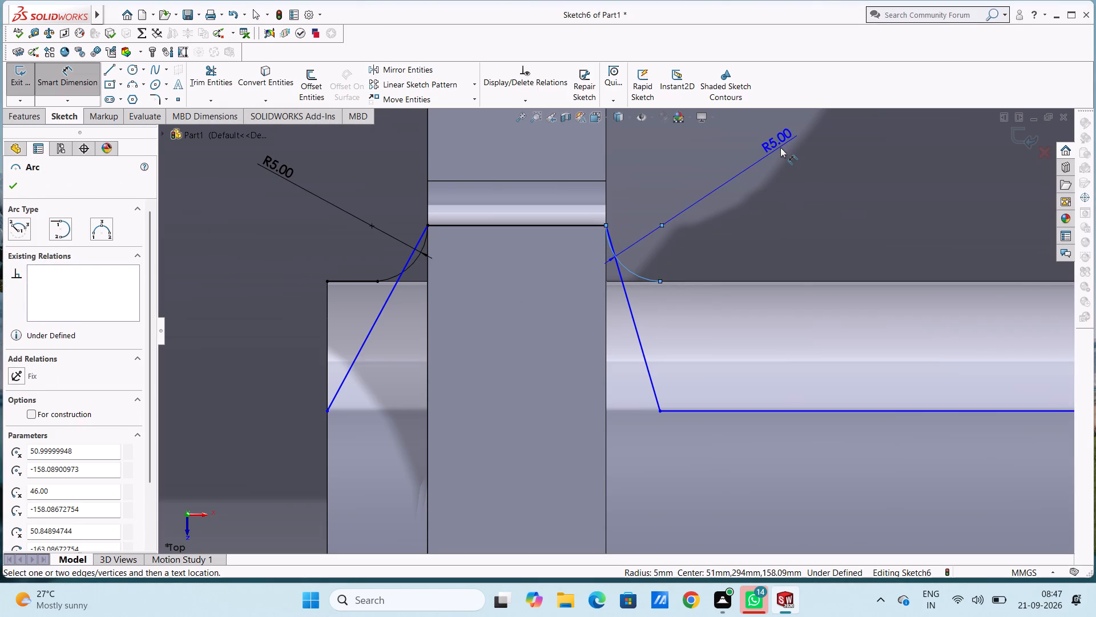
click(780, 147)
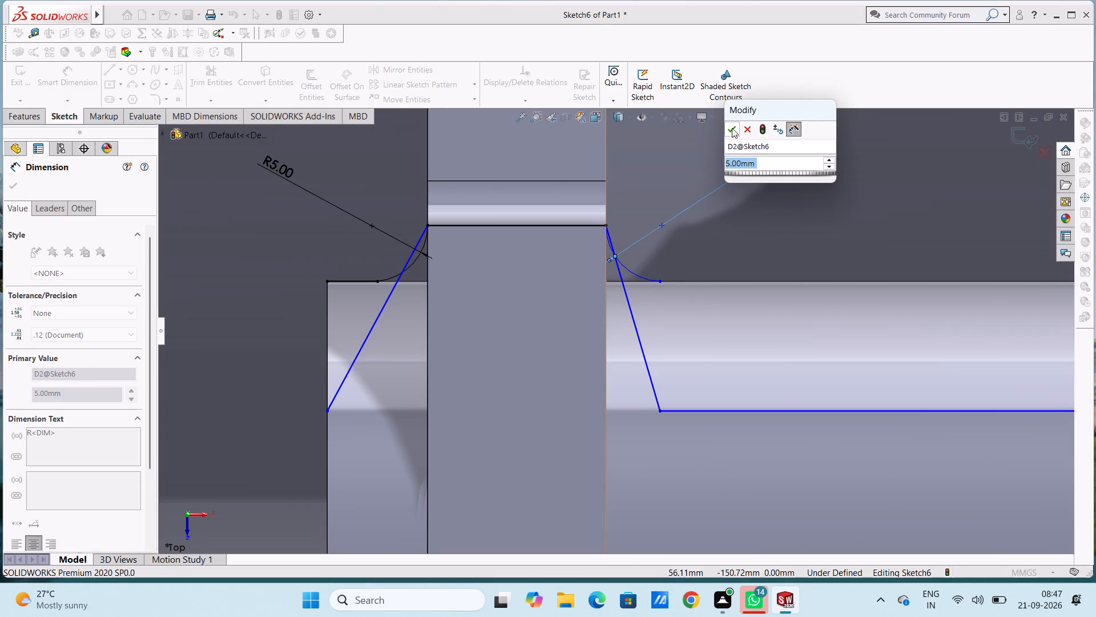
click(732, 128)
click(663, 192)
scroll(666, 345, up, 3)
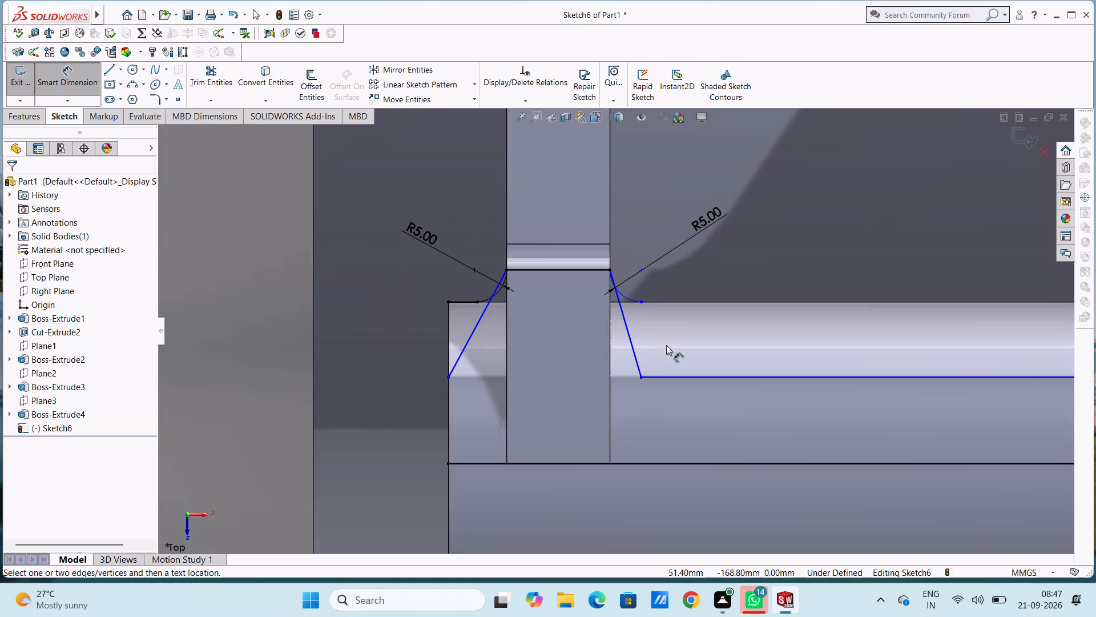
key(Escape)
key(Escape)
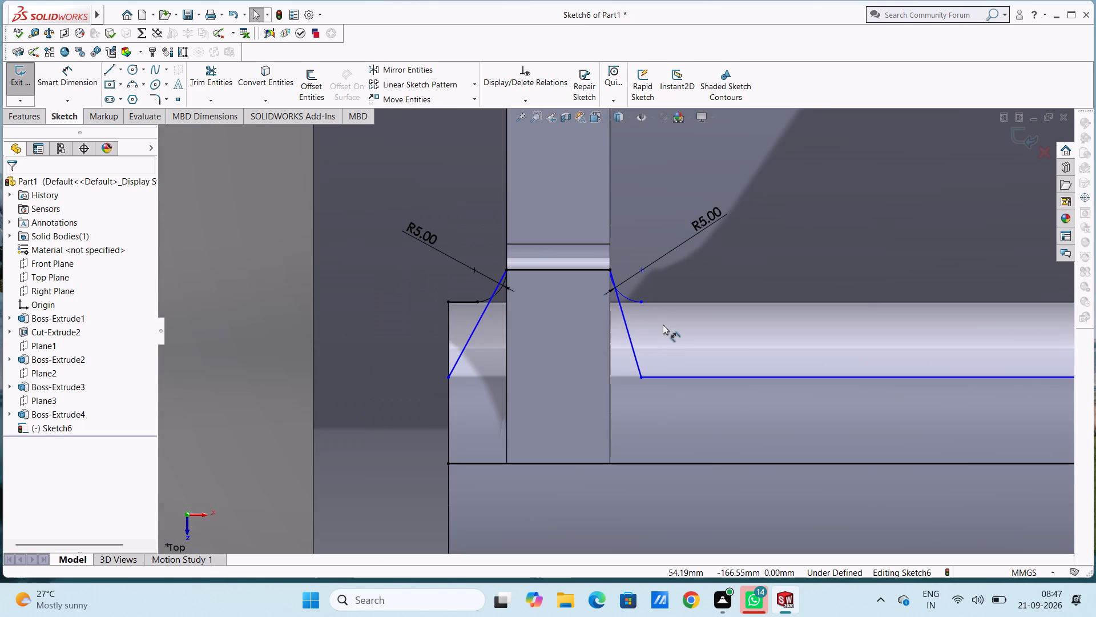
Undo the entire plate-to-tube outline, including its arcs and radius dimensions, back to the single line along the tube's middle.
scroll(724, 295, up, 3)
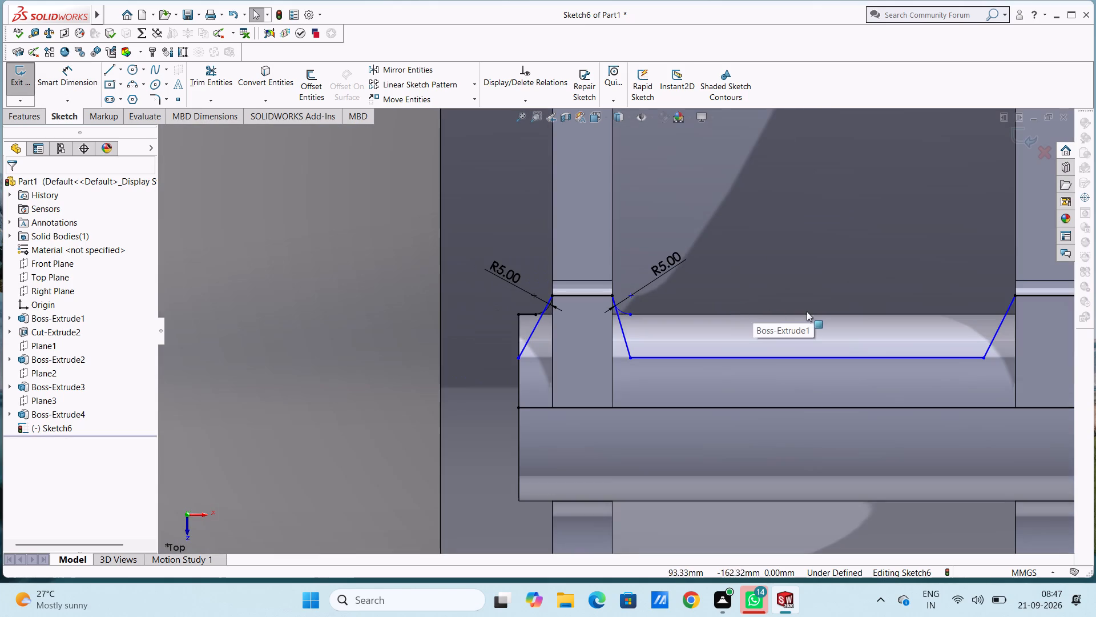
scroll(960, 351, down, 3)
scroll(918, 303, up, 4)
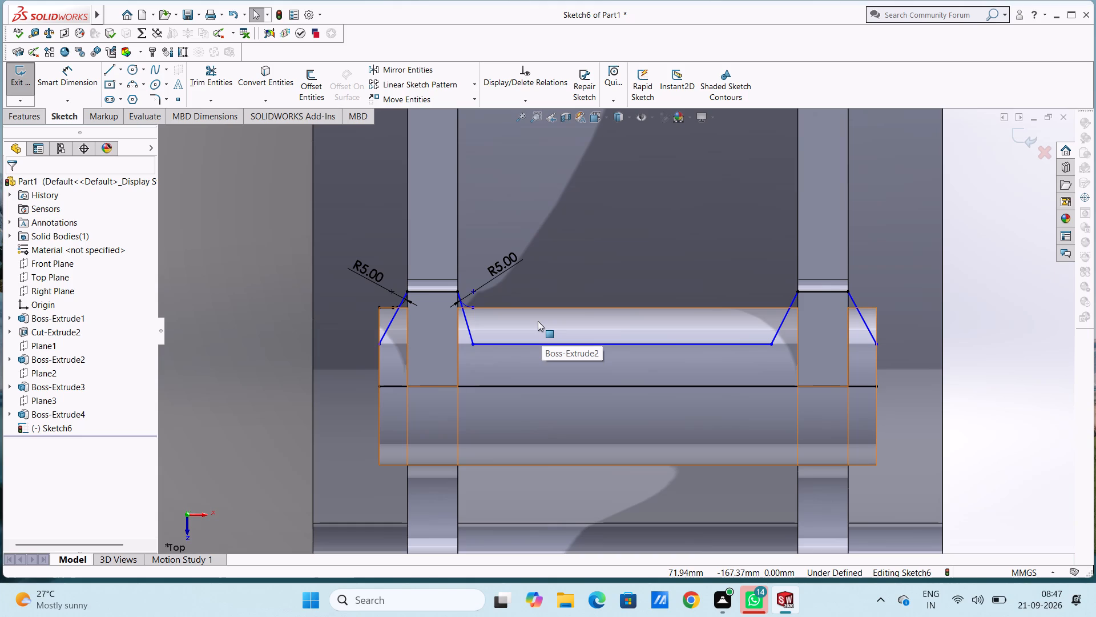
scroll(503, 315, down, 2)
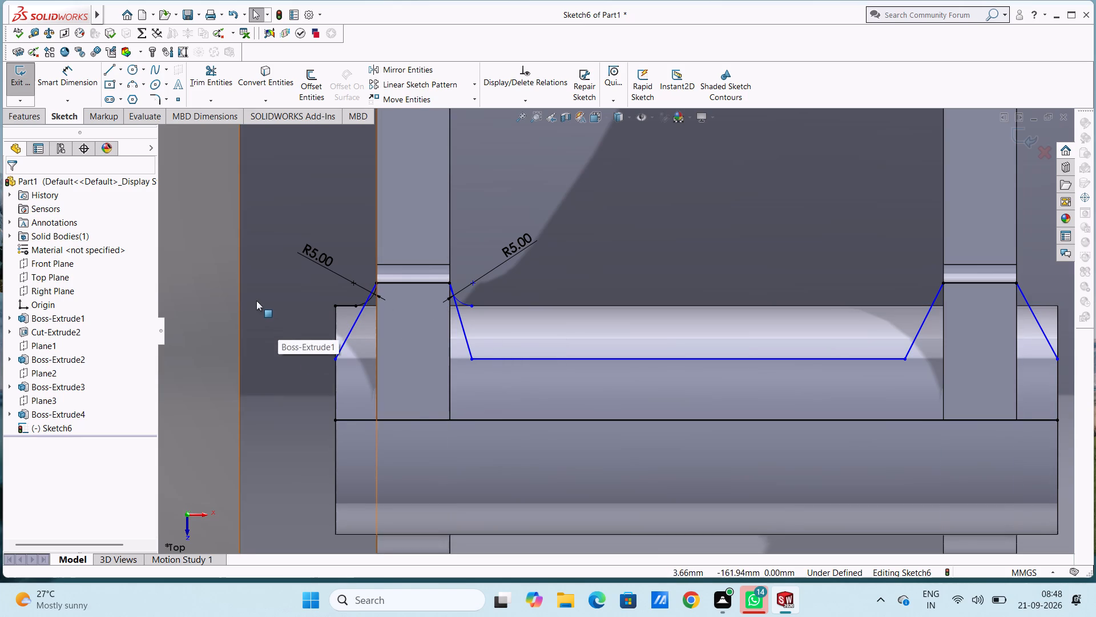
middle_drag(260, 308, 318, 330)
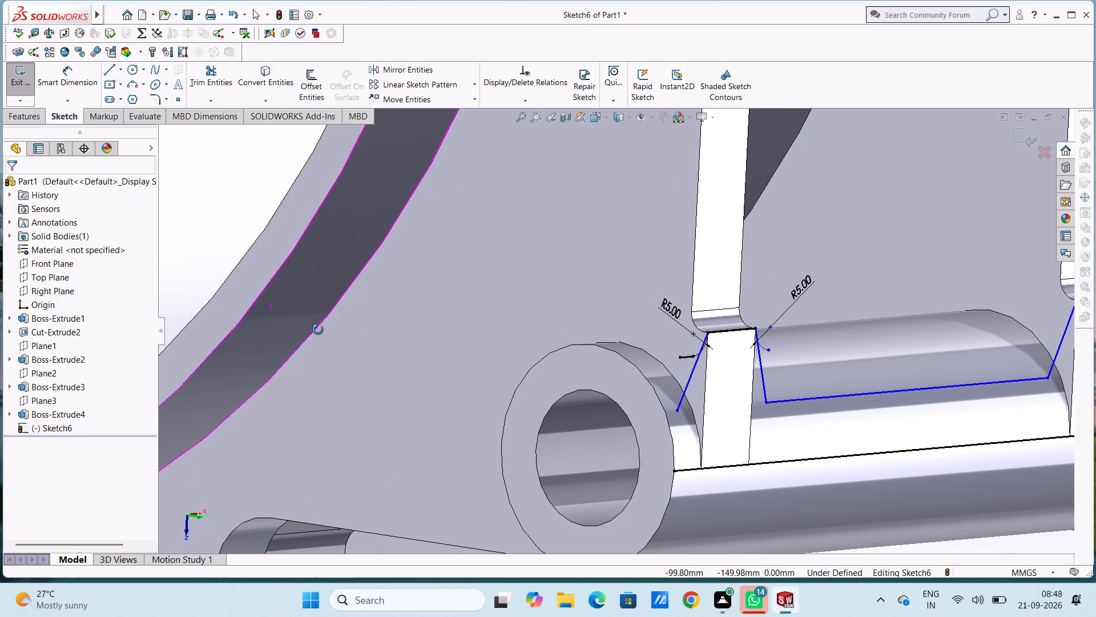
middle_drag(318, 330, 279, 314)
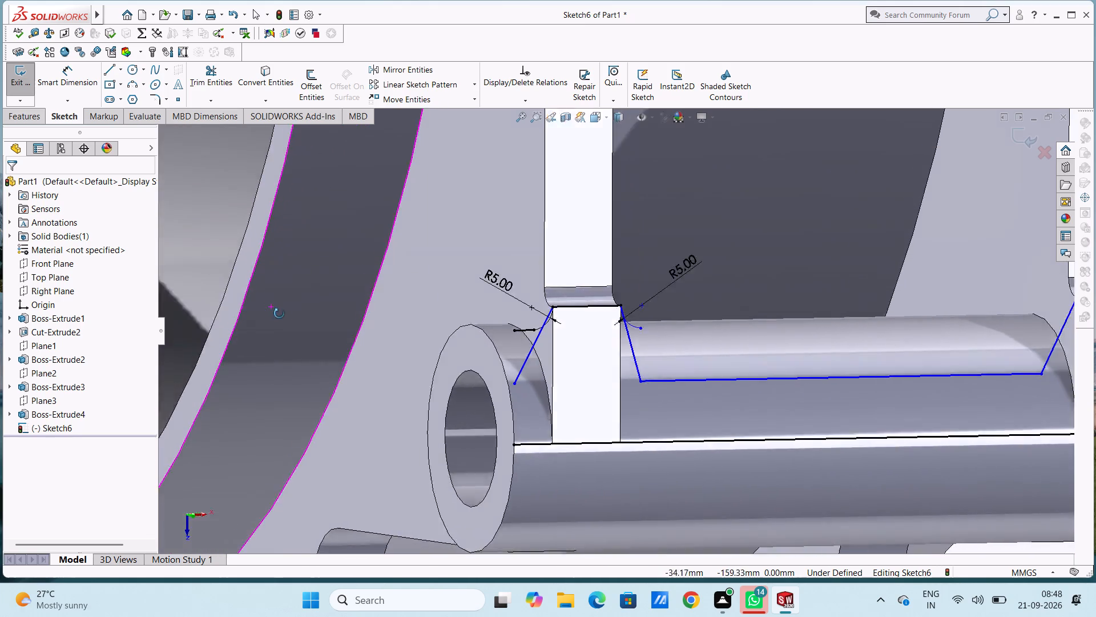
middle_drag(279, 314, 253, 295)
key(ctrl+z)
key(ctrl+z)
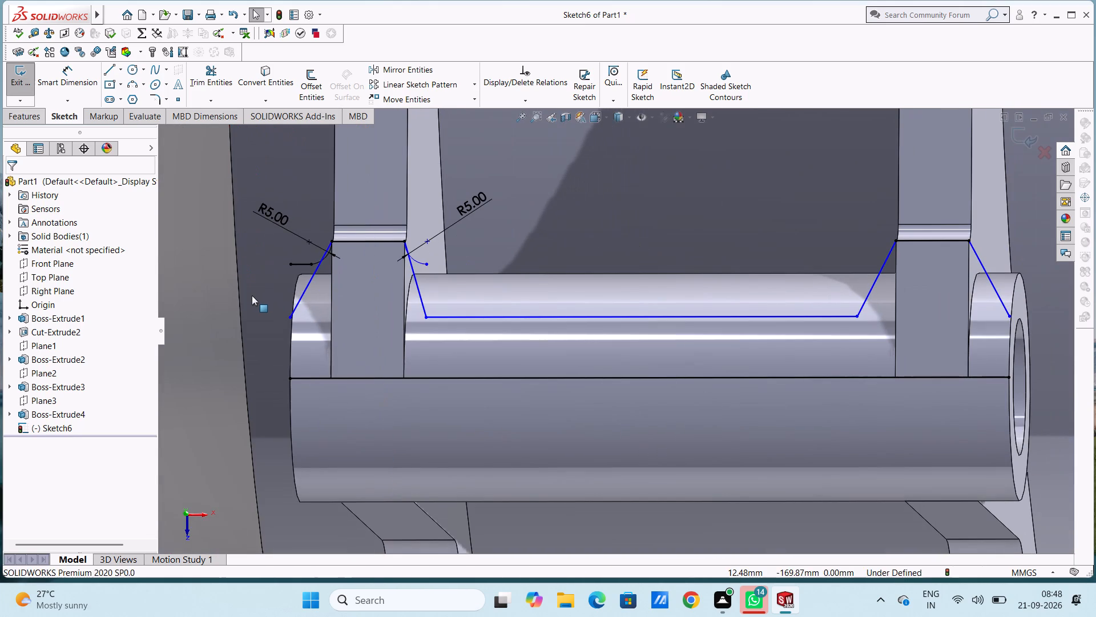
key(ctrl+z)
key(ctrl+z)
key(ctrl+z)
key(ctrl+z)
key(ctrl+z)
key(ctrl+z)
key(ctrl+z)
key(ctrl+z)
key(ctrl+z)
key(ctrl+z)
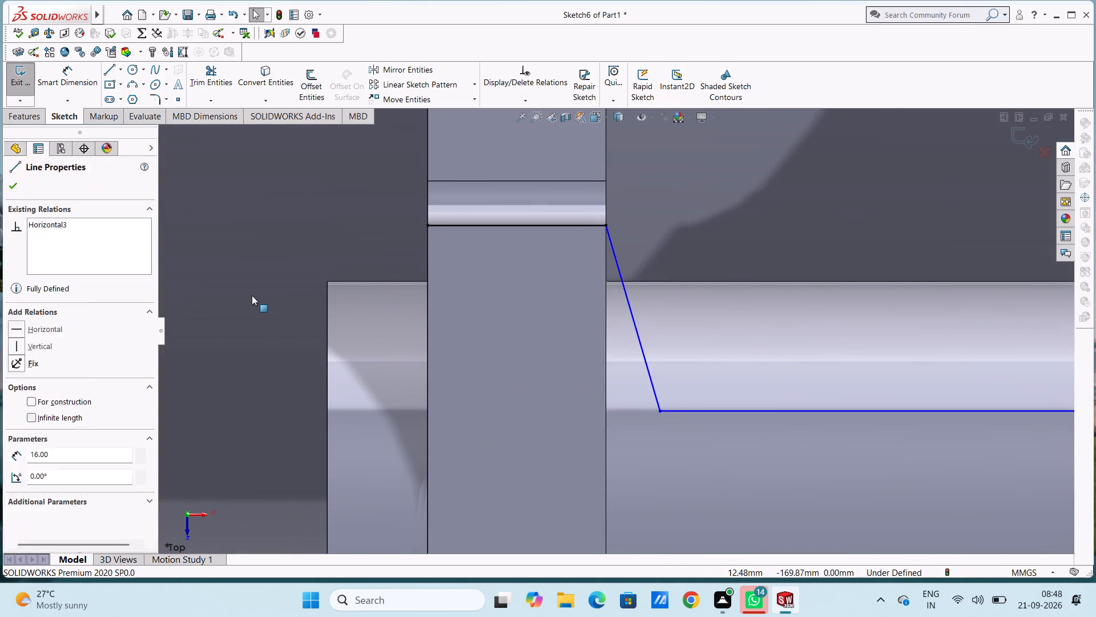
key(ctrl+z)
key(ctrl+z)
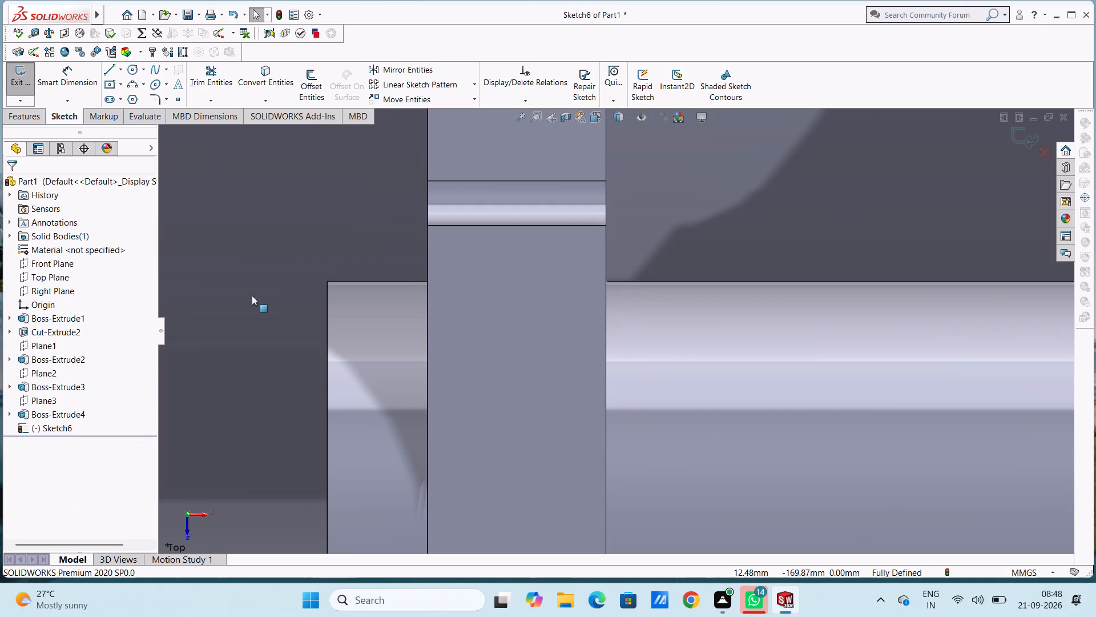
Sketch connected lines across the left plate's 16 mm edge, 15 mm down its inner side, and 16 mm sloping outward to the tube's middle line.
scroll(252, 295, up, 5)
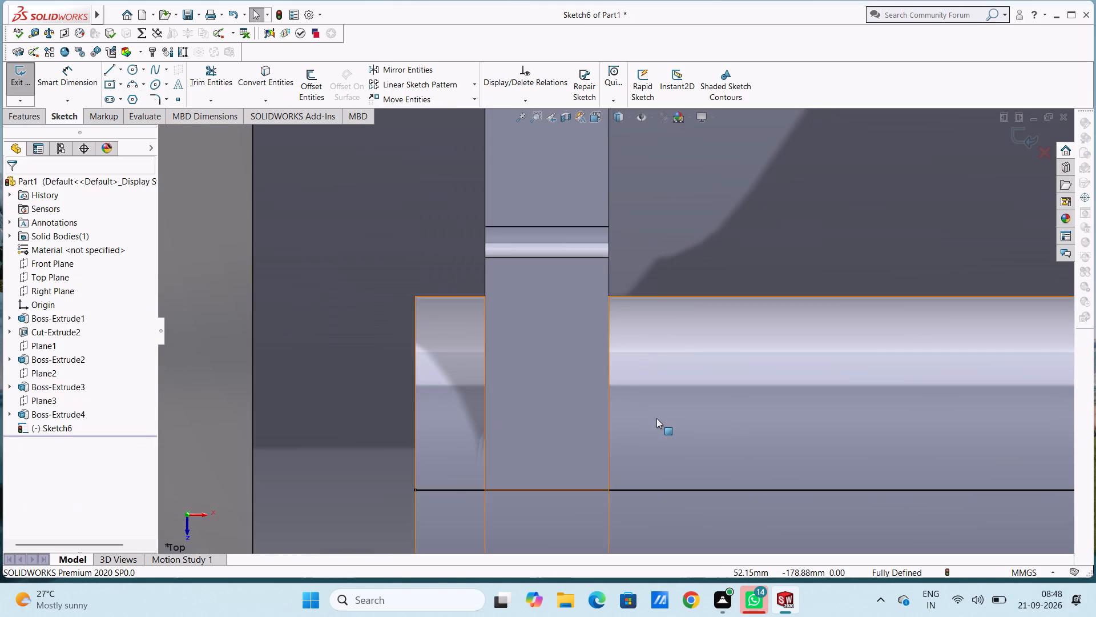
scroll(656, 418, up, 5)
scroll(929, 304, down, 4)
scroll(780, 390, up, 4)
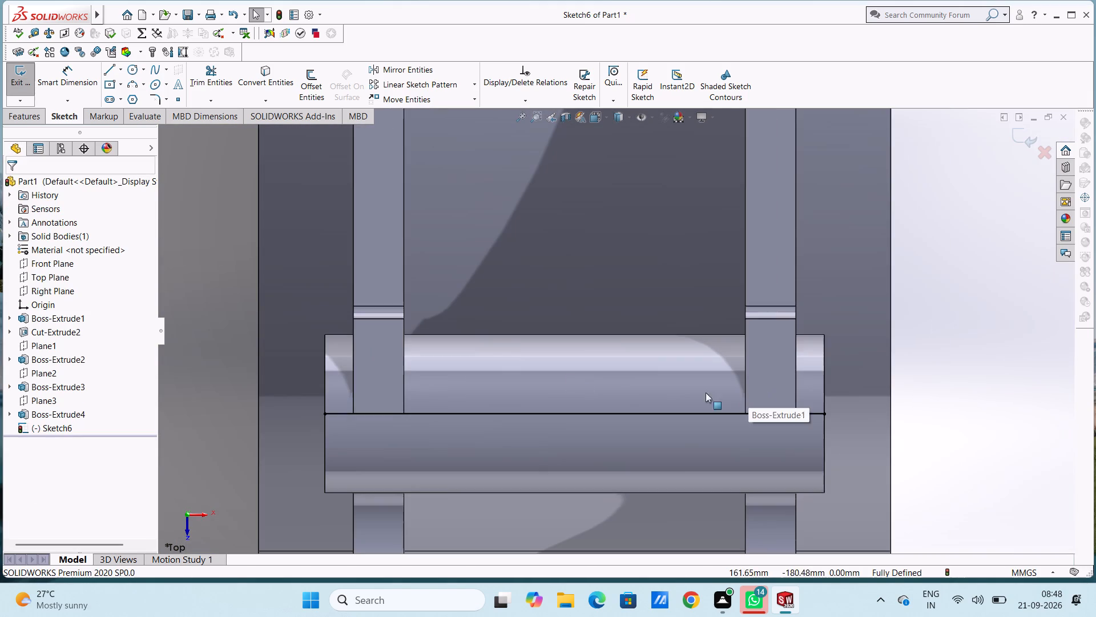
click(109, 69)
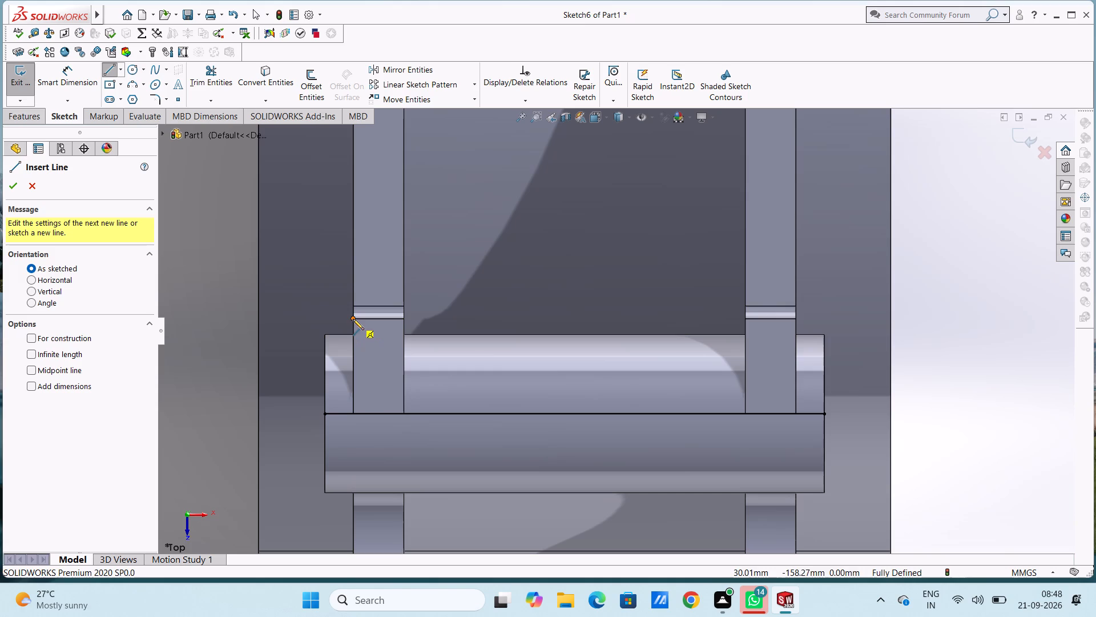
click(352, 318)
click(404, 316)
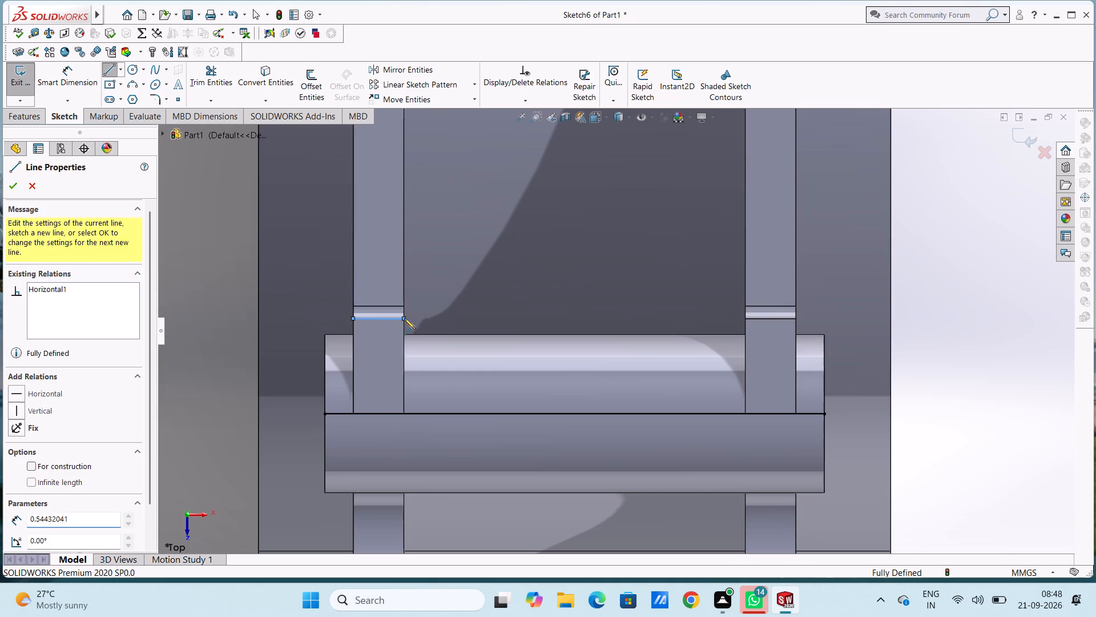
click(402, 366)
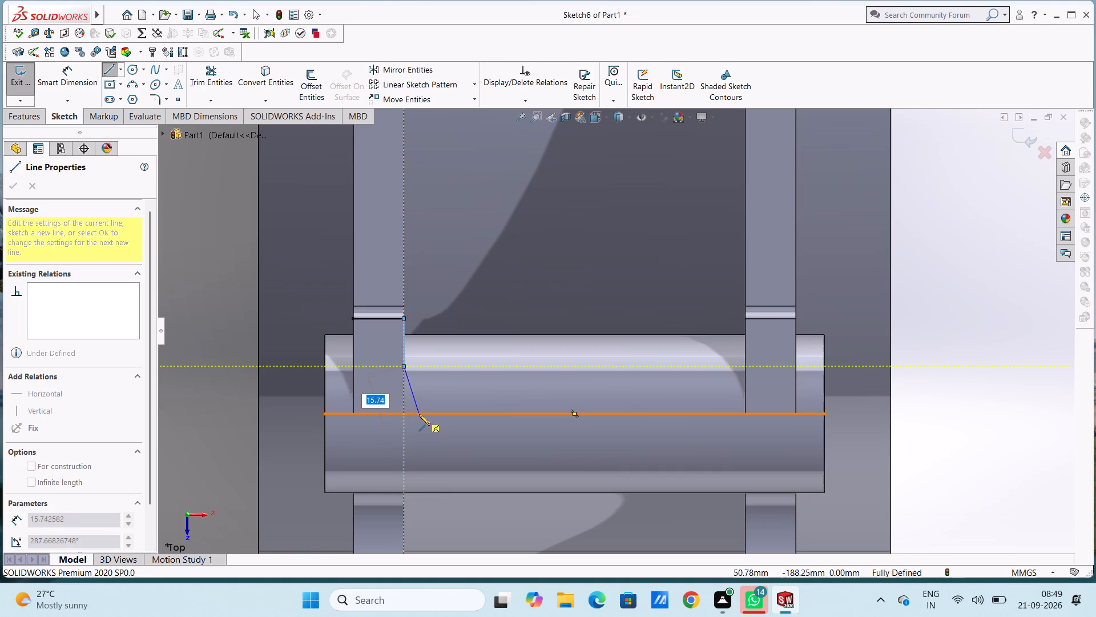
text(16)
key(Return)
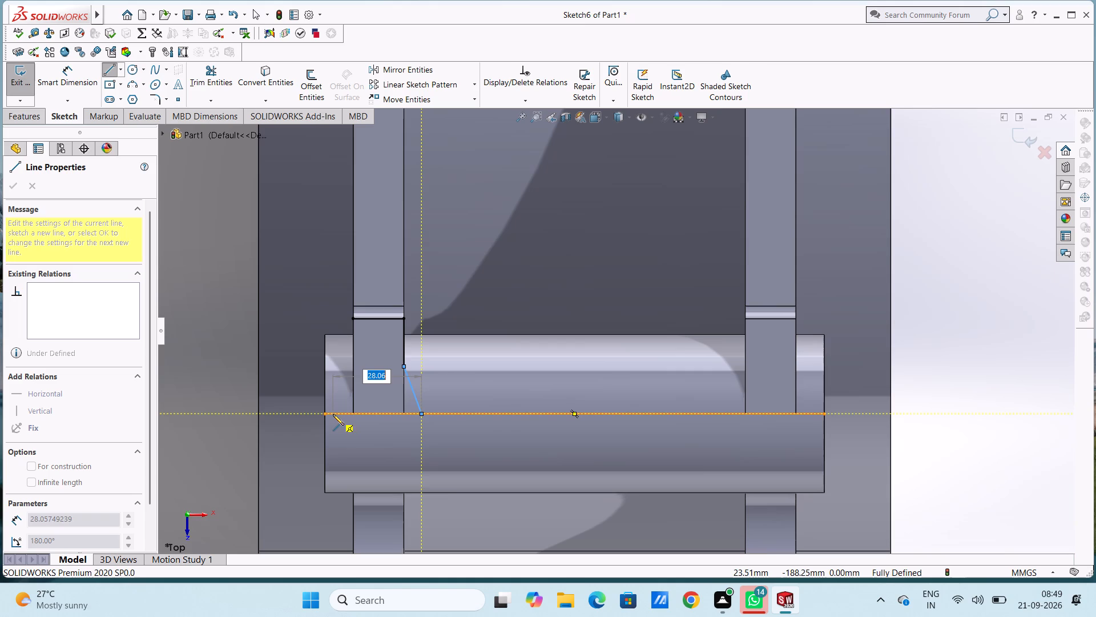
key(Escape)
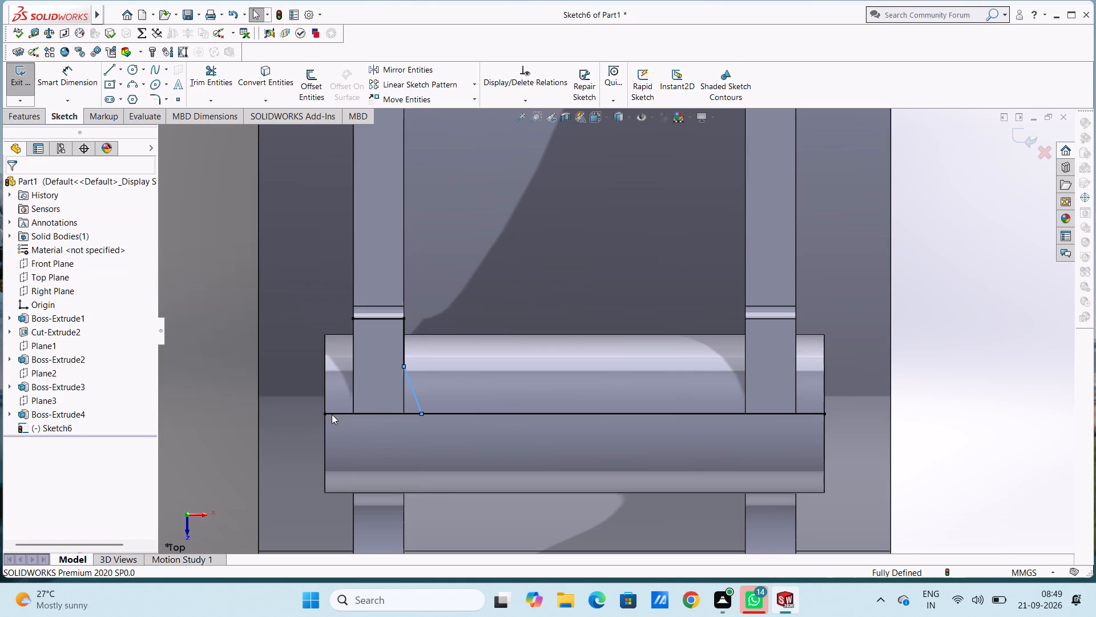
Complete the outer side with a 15 mm line down the plate and a 16 mm outward slope, closing with a base line about 27.1 mm long.
click(108, 69)
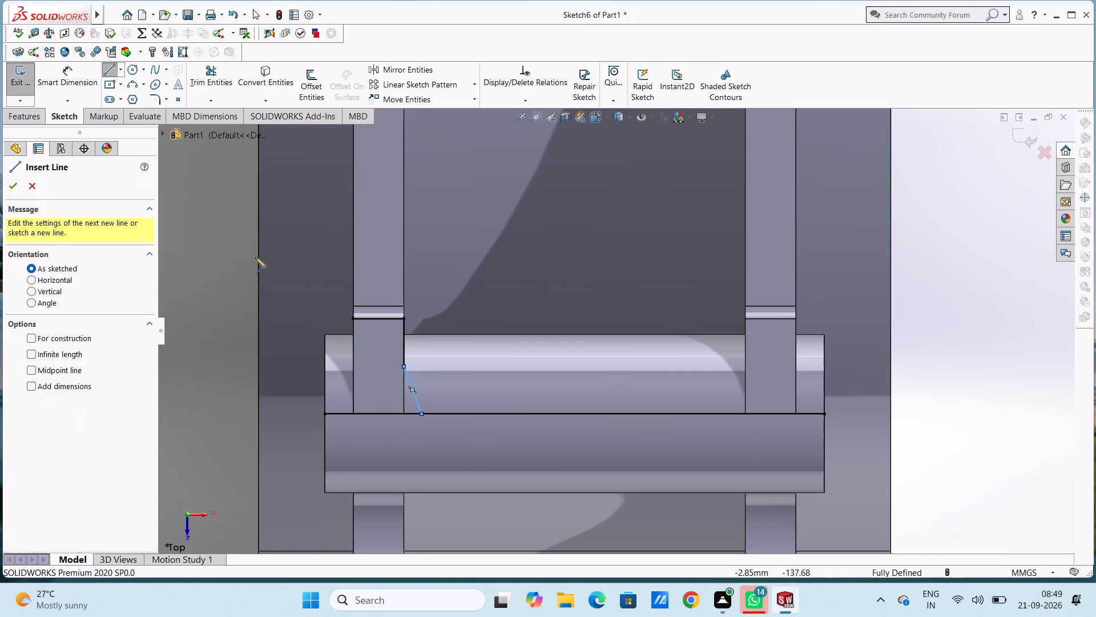
click(354, 318)
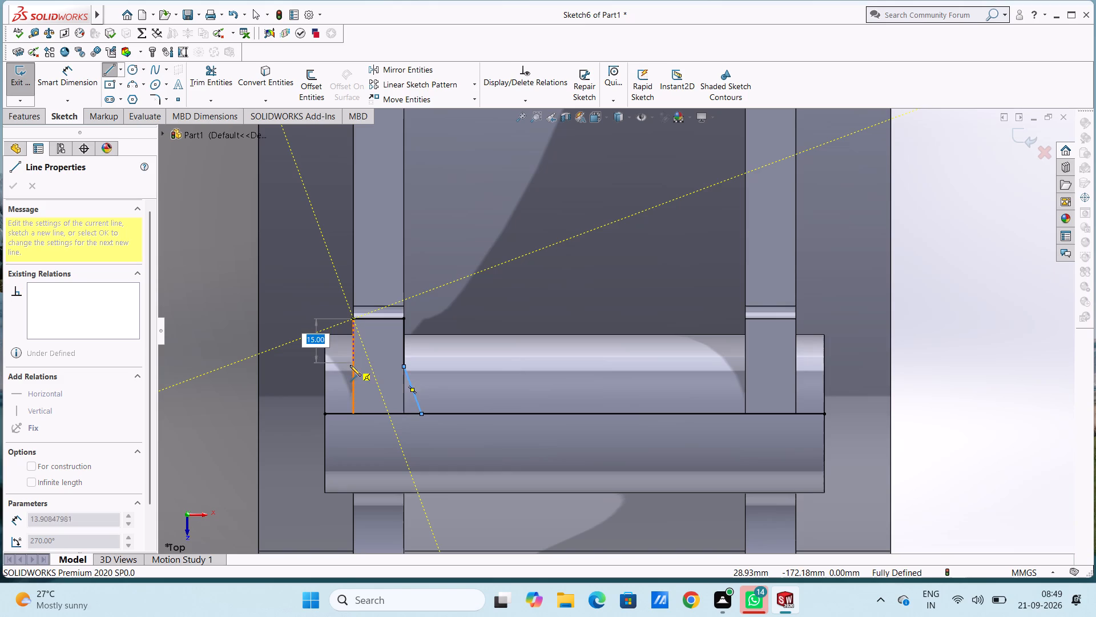
click(350, 367)
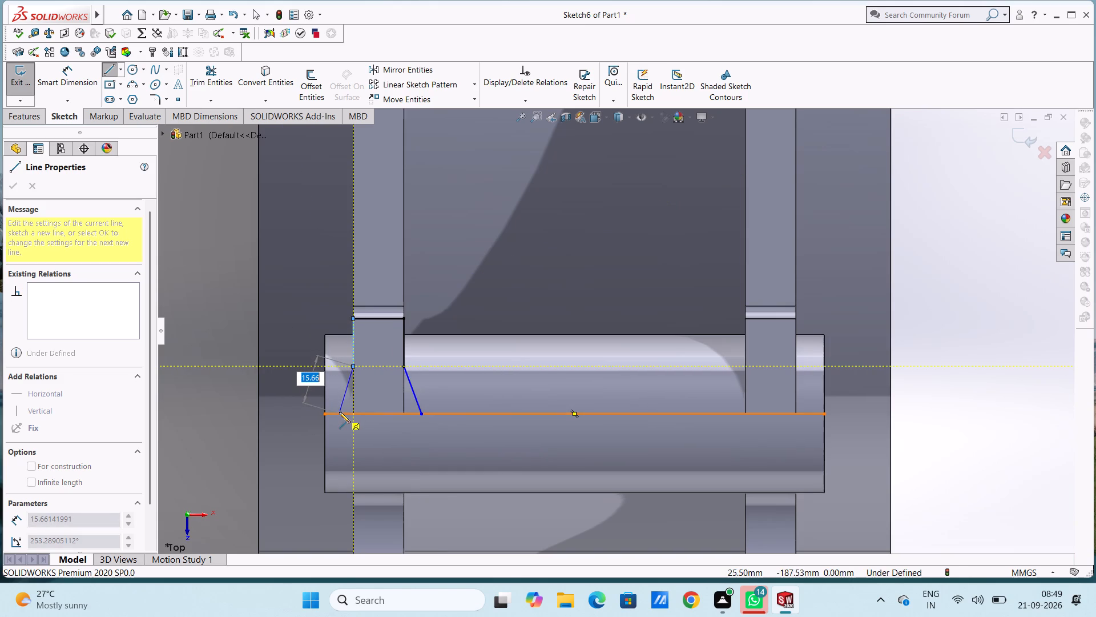
text(16)
key(Return)
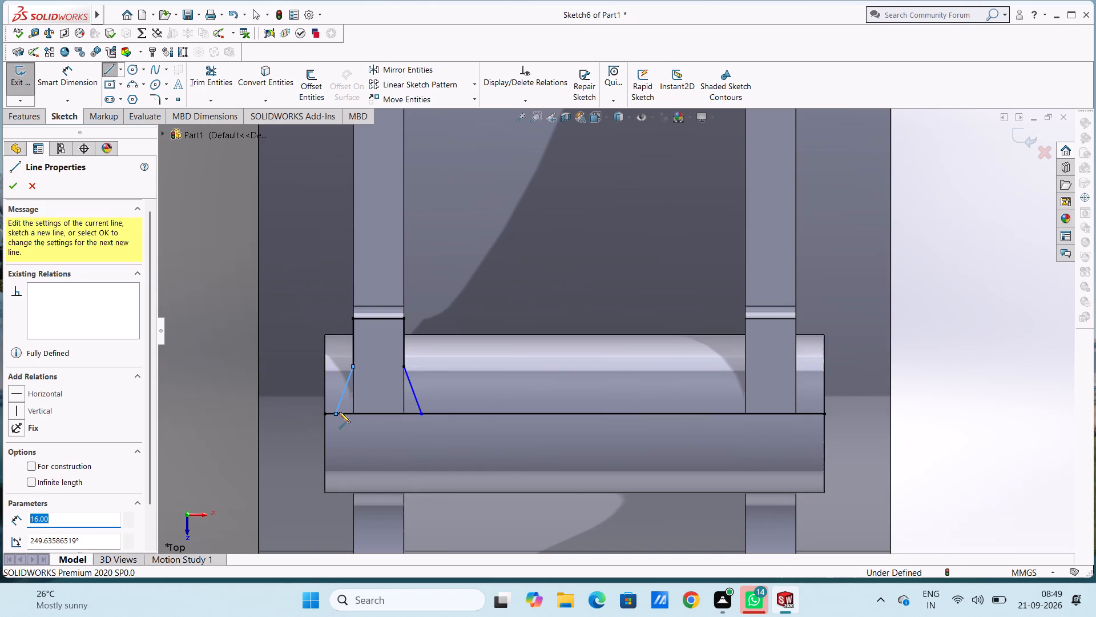
click(420, 415)
key(Escape)
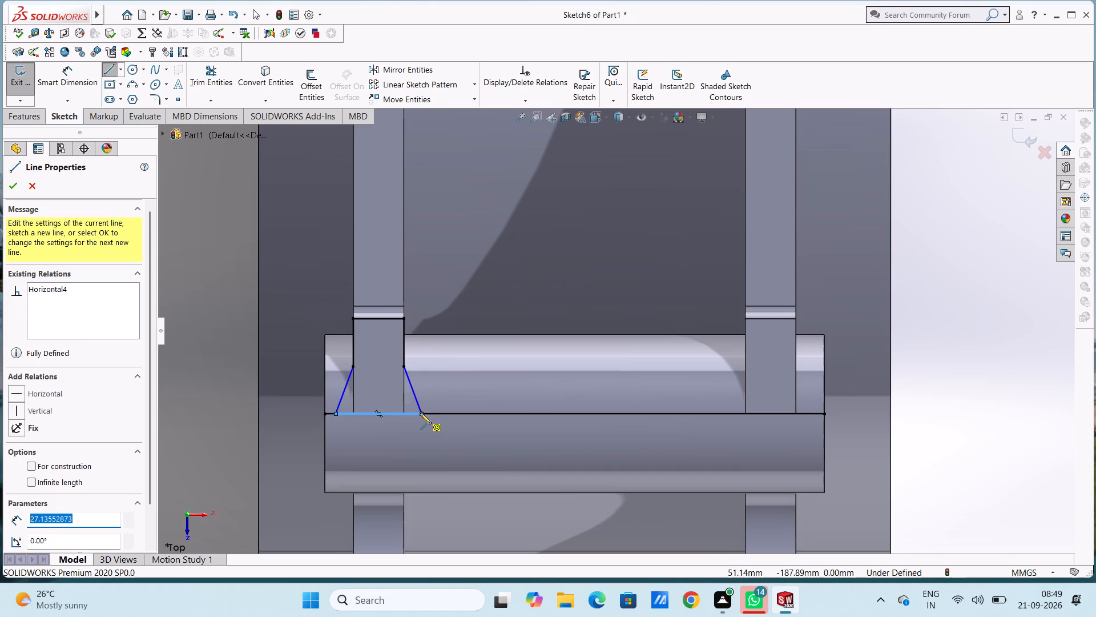
key(Escape)
key(Escape)
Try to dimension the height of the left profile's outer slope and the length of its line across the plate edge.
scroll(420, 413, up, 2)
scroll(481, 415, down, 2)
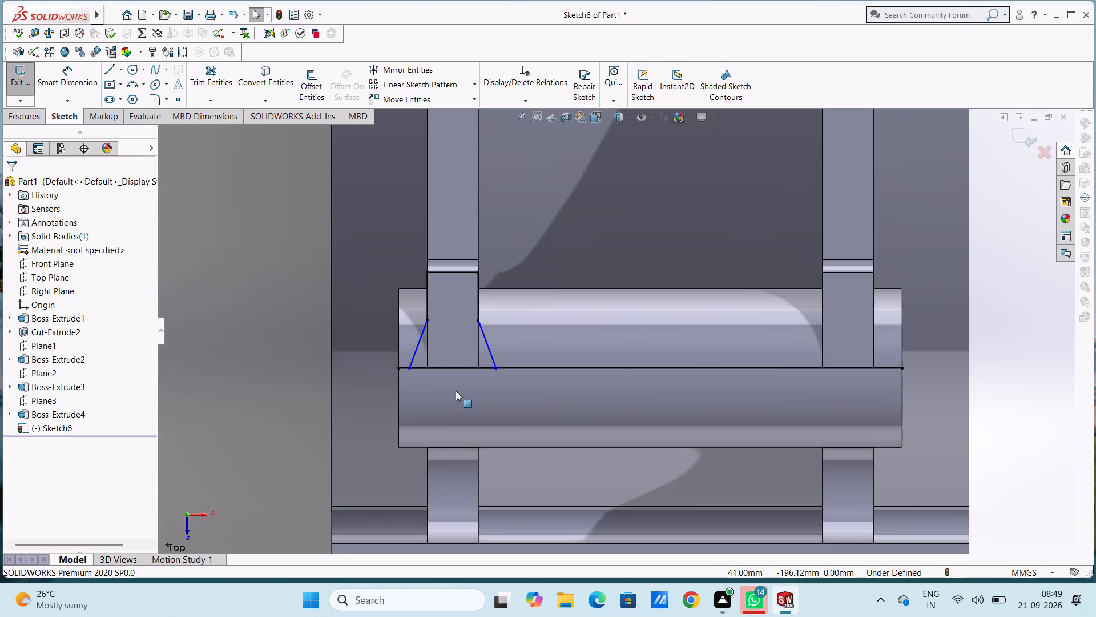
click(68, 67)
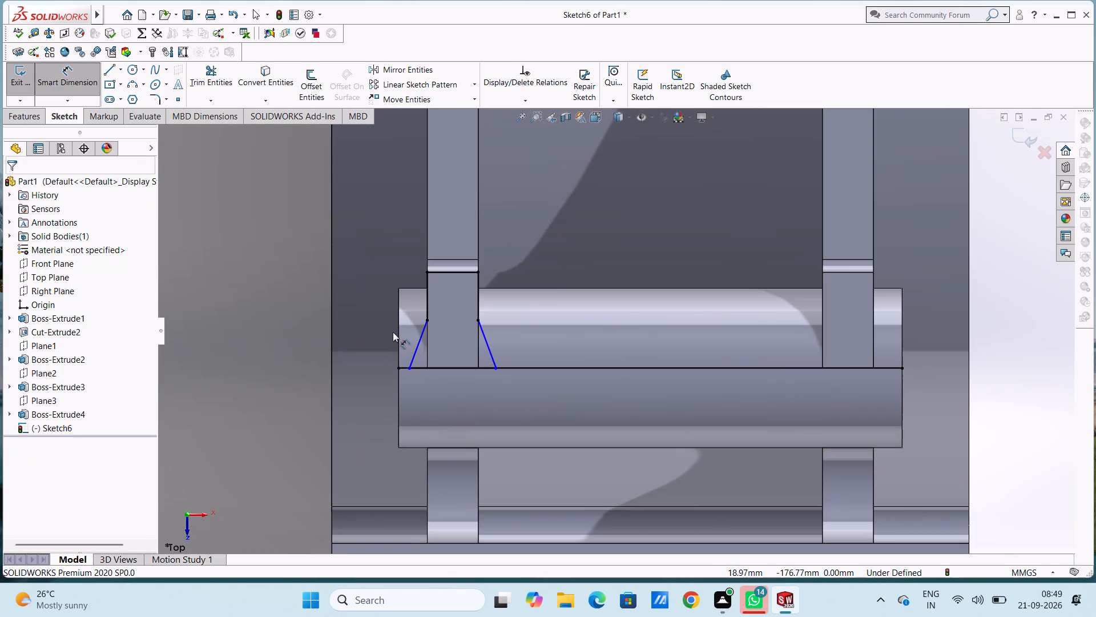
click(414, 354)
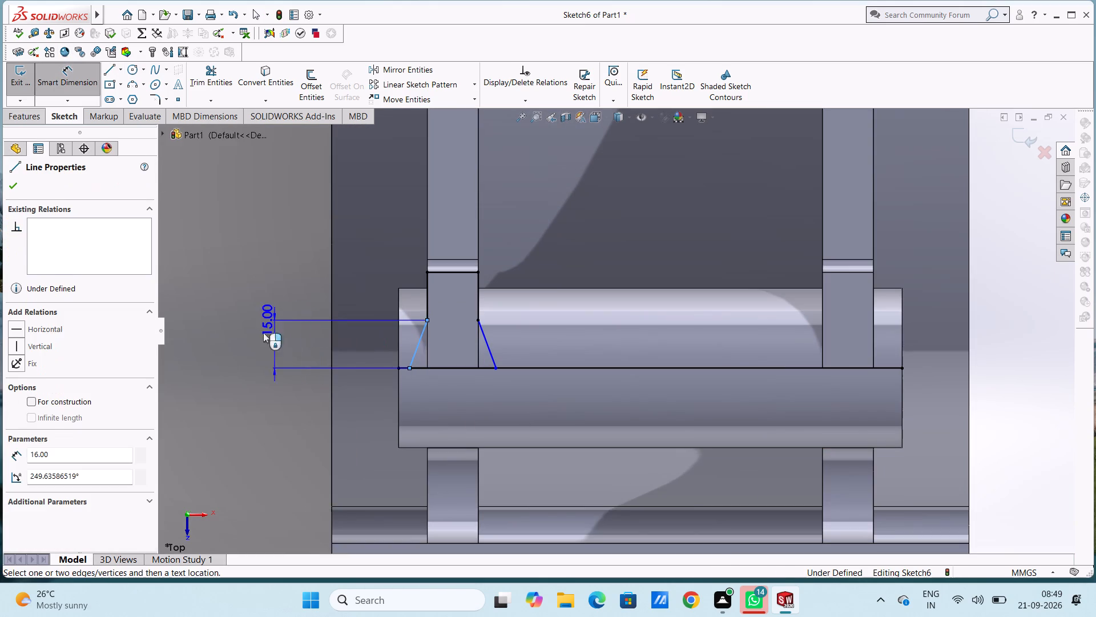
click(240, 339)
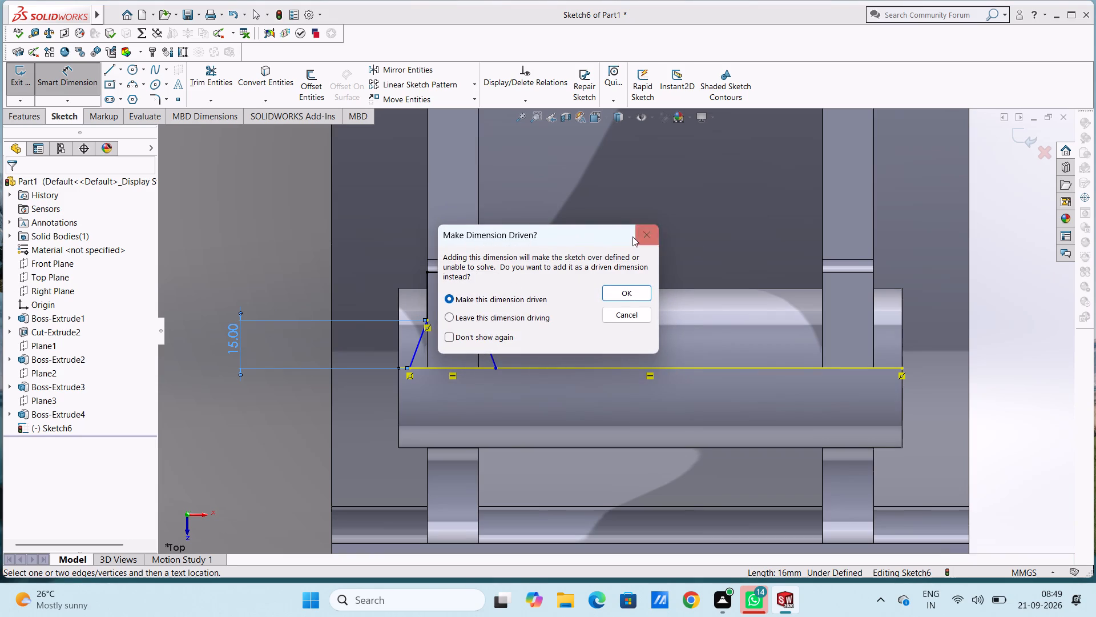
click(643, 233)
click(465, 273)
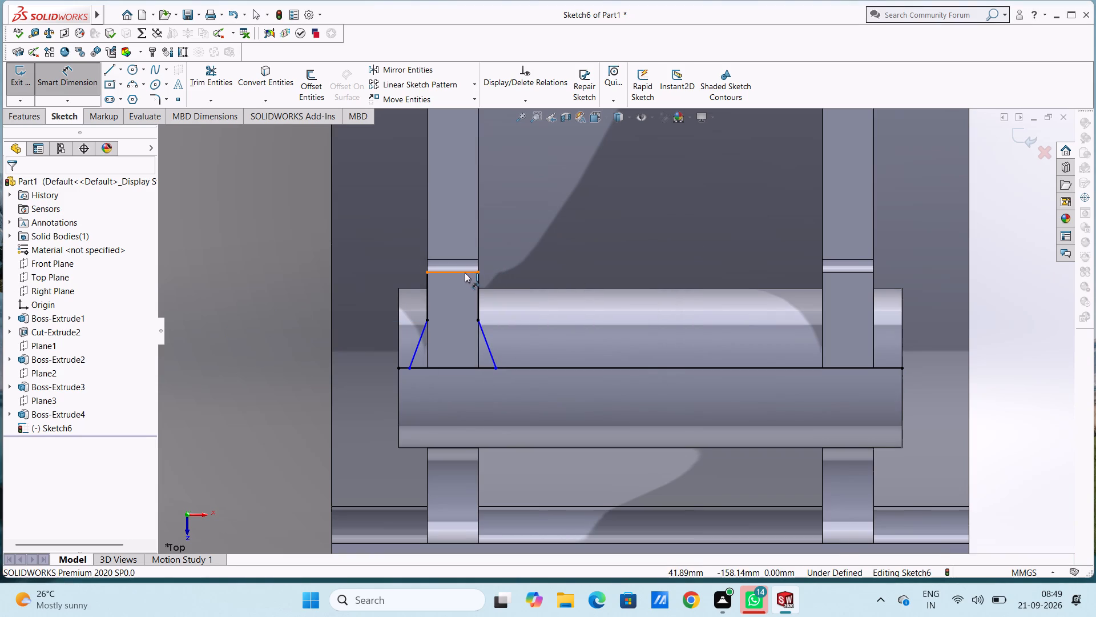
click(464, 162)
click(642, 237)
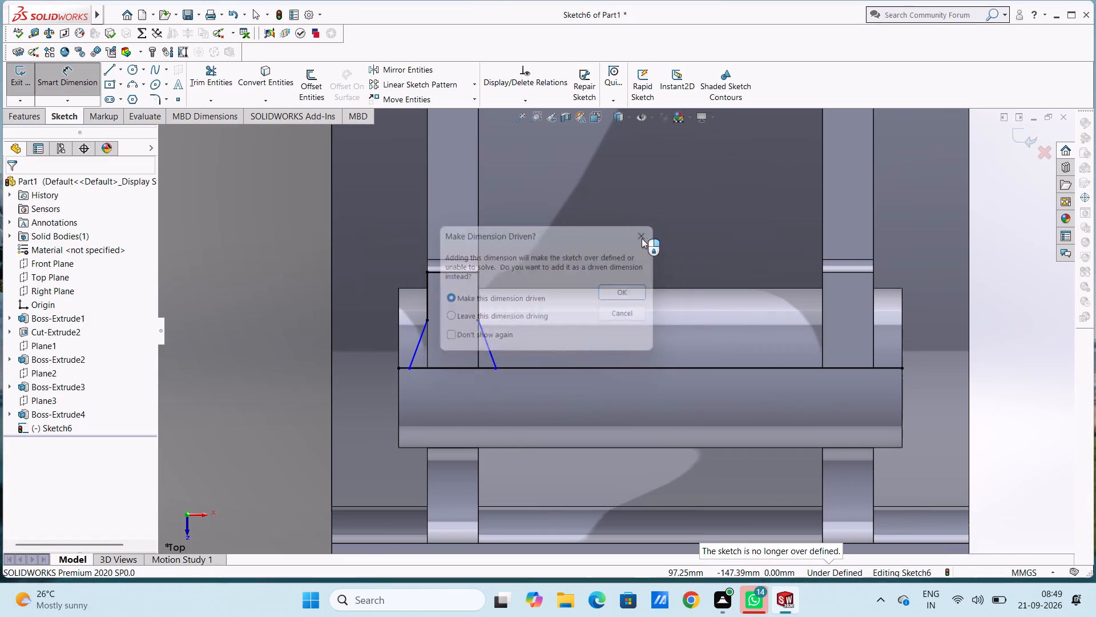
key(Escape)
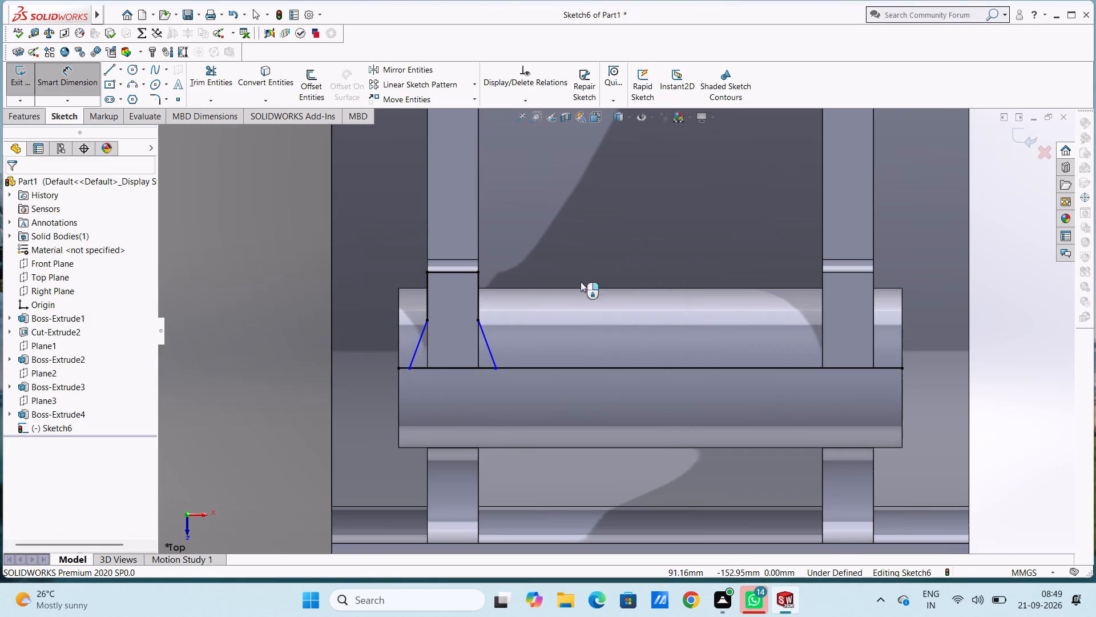
Trim away the tube's middle line on both sides of the flared profile, leaving only the profile's base.
click(206, 71)
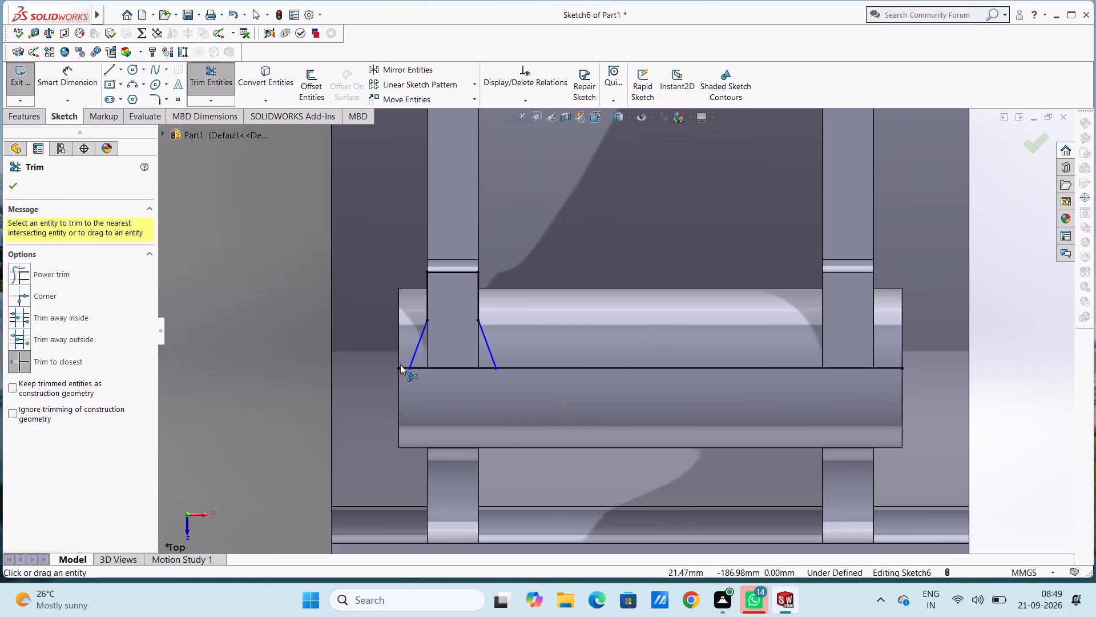
click(401, 368)
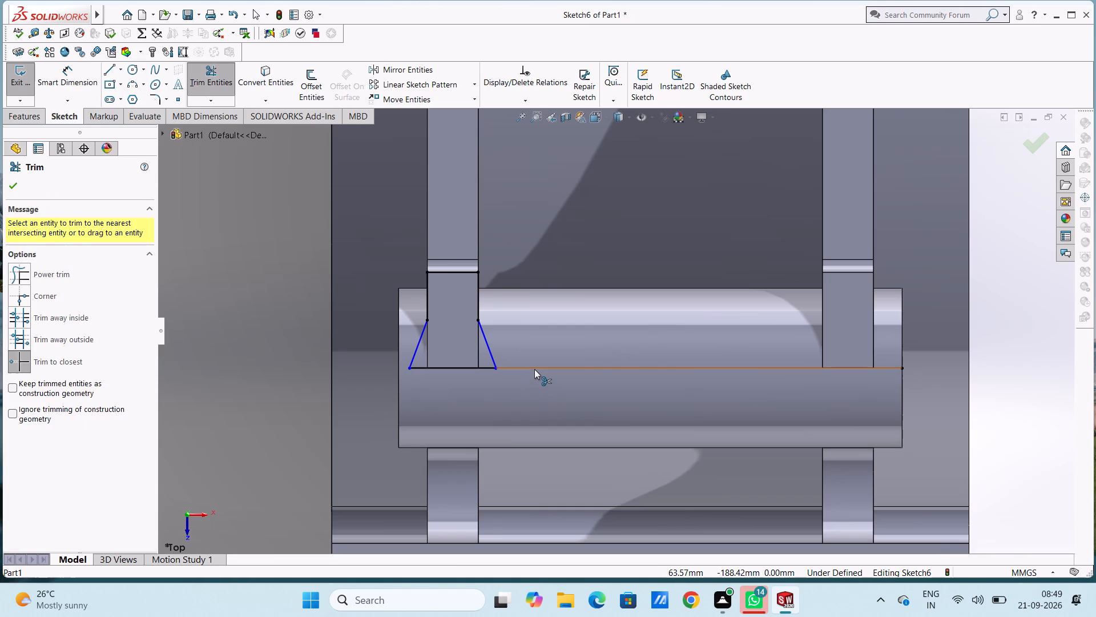
click(534, 369)
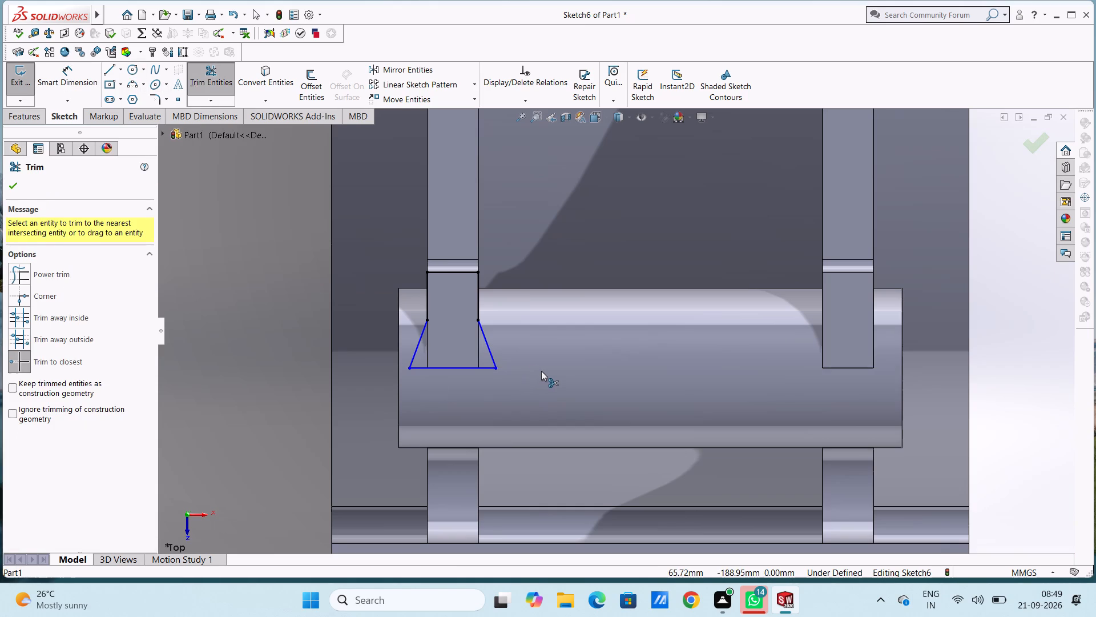
key(Escape)
key(Escape)
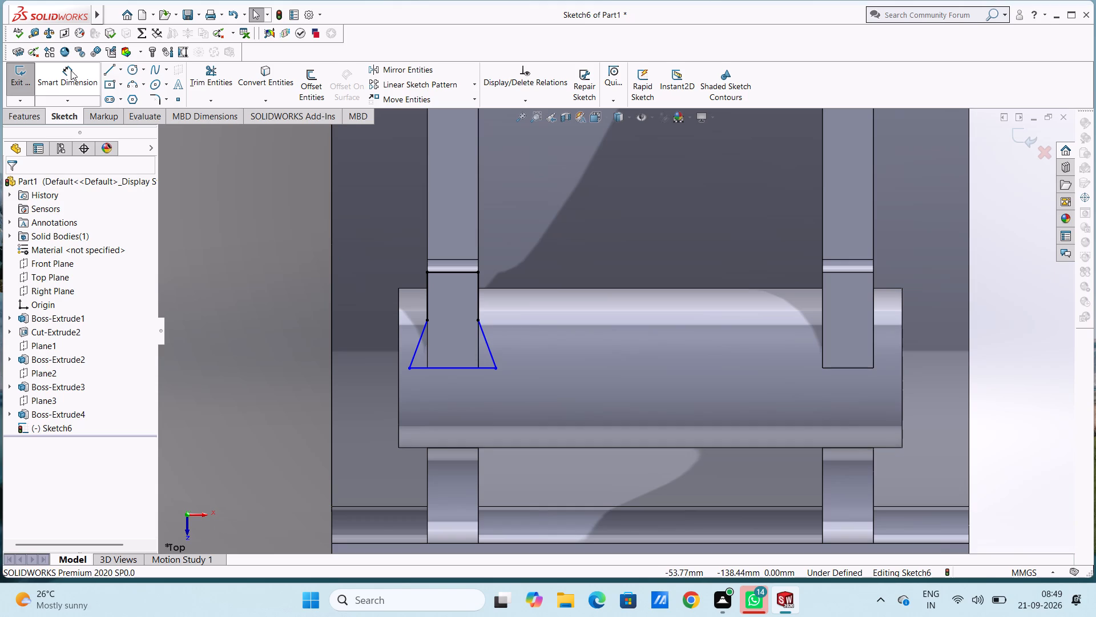
Sketch a vertical line about 224 mm long midway between the plates, from the flange's outer edge to the notch edge.
click(114, 73)
scroll(640, 417, up, 5)
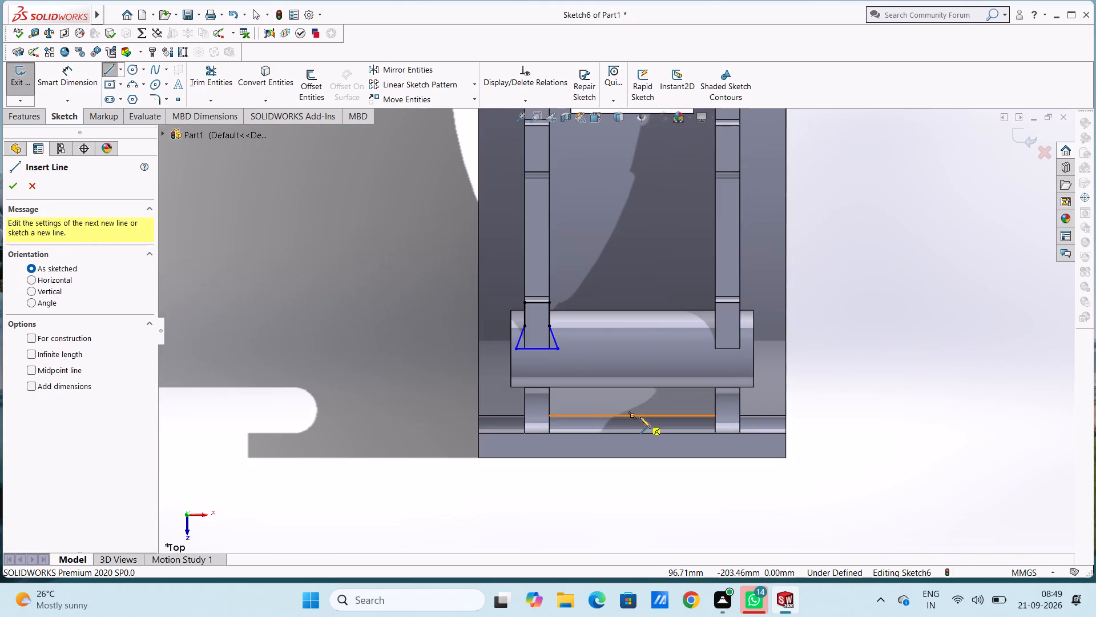
click(629, 440)
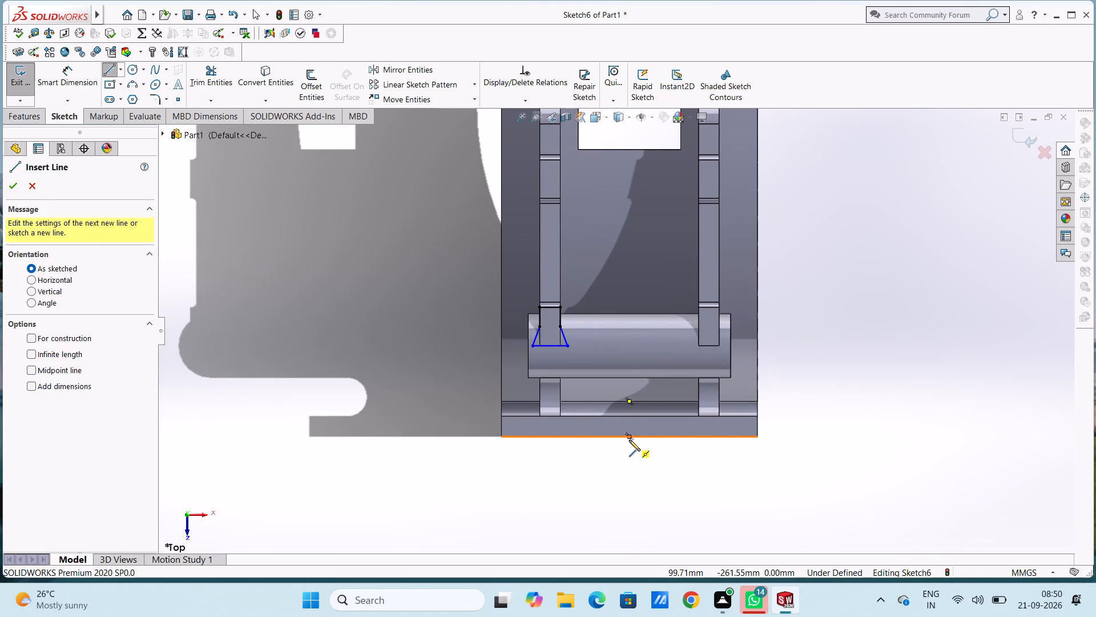
click(629, 147)
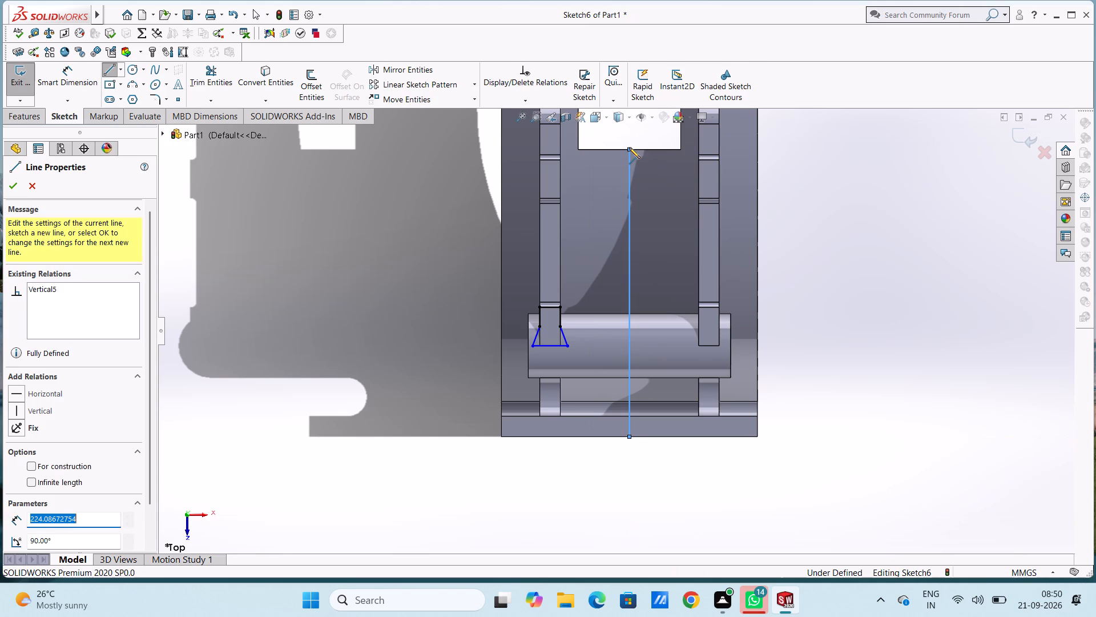
key(Escape)
key(Escape)
Mirror the six lines of the left plate's flared profile about the vertical middle line onto the right plate.
scroll(614, 311, down, 4)
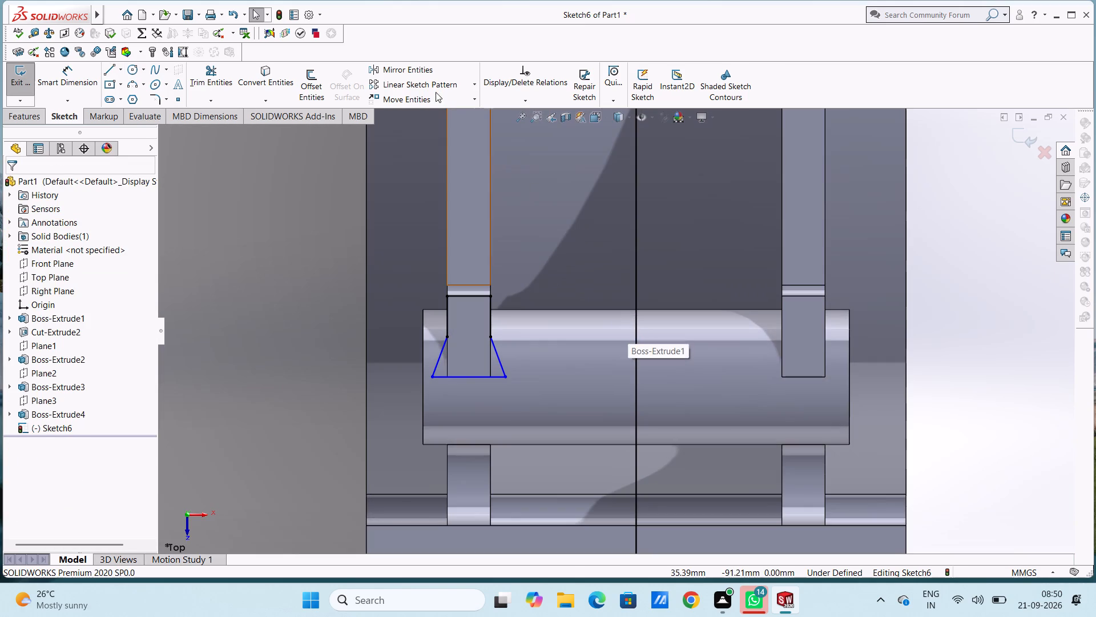
click(404, 65)
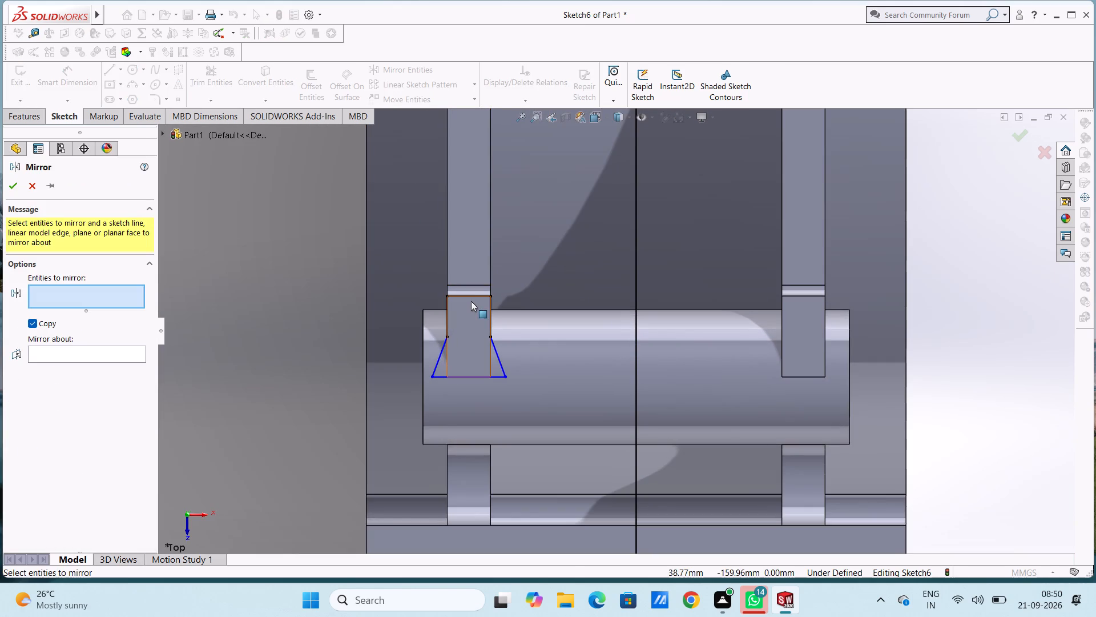
click(471, 297)
click(448, 314)
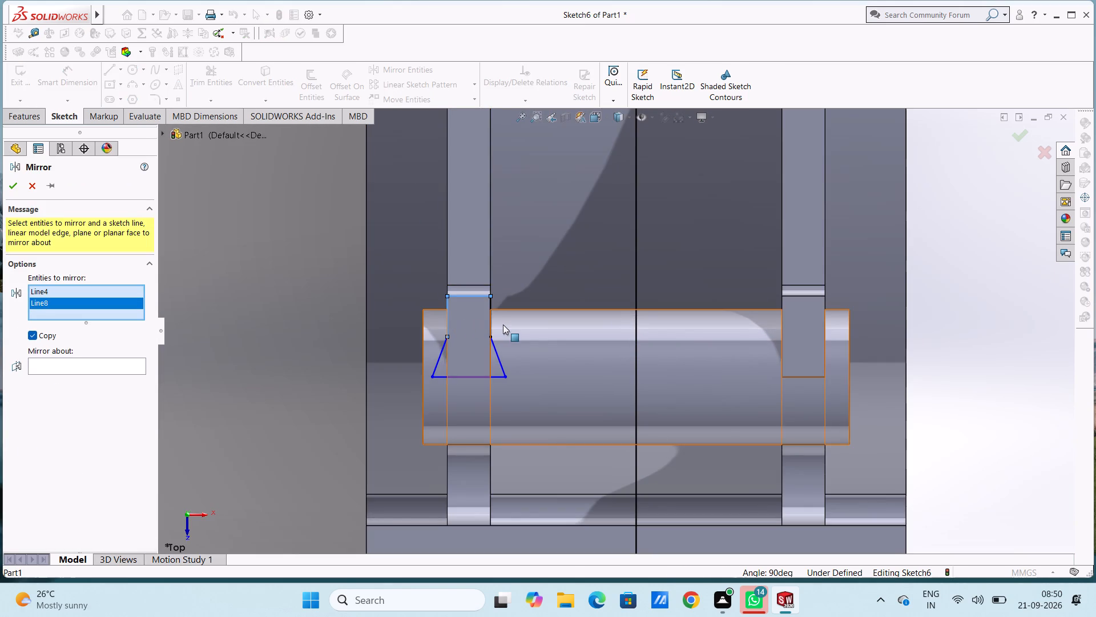
click(491, 315)
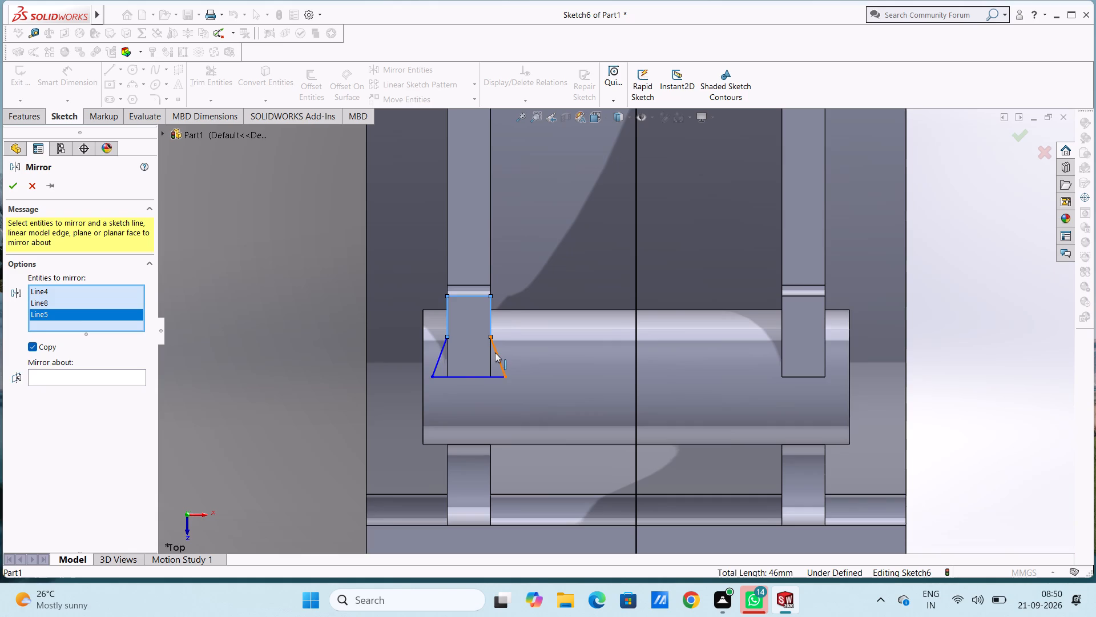
click(495, 352)
click(440, 357)
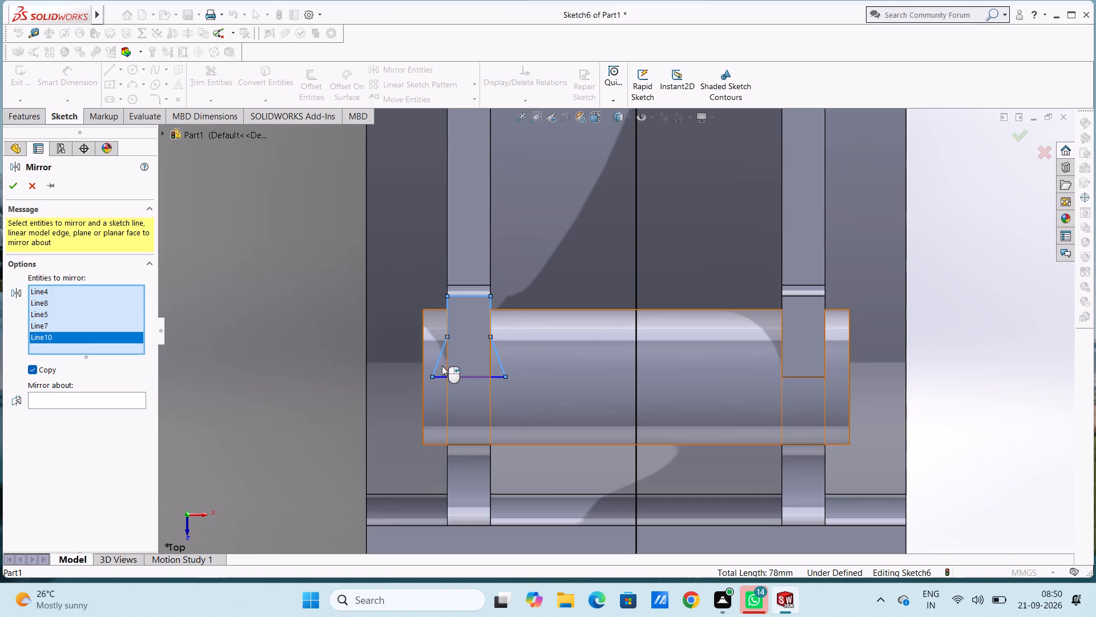
click(446, 374)
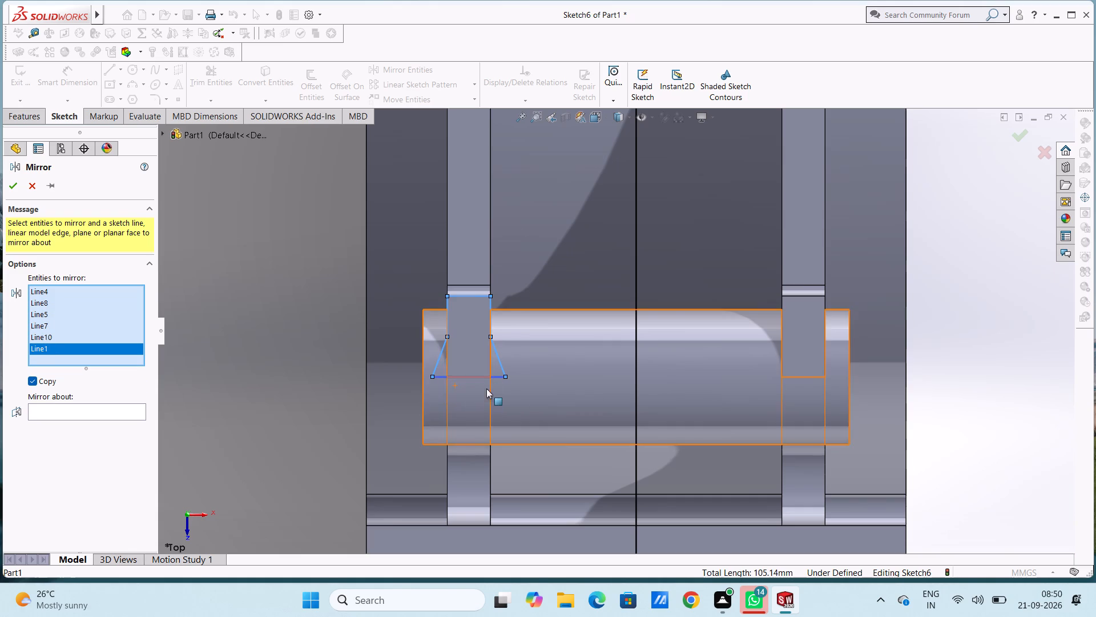
click(100, 411)
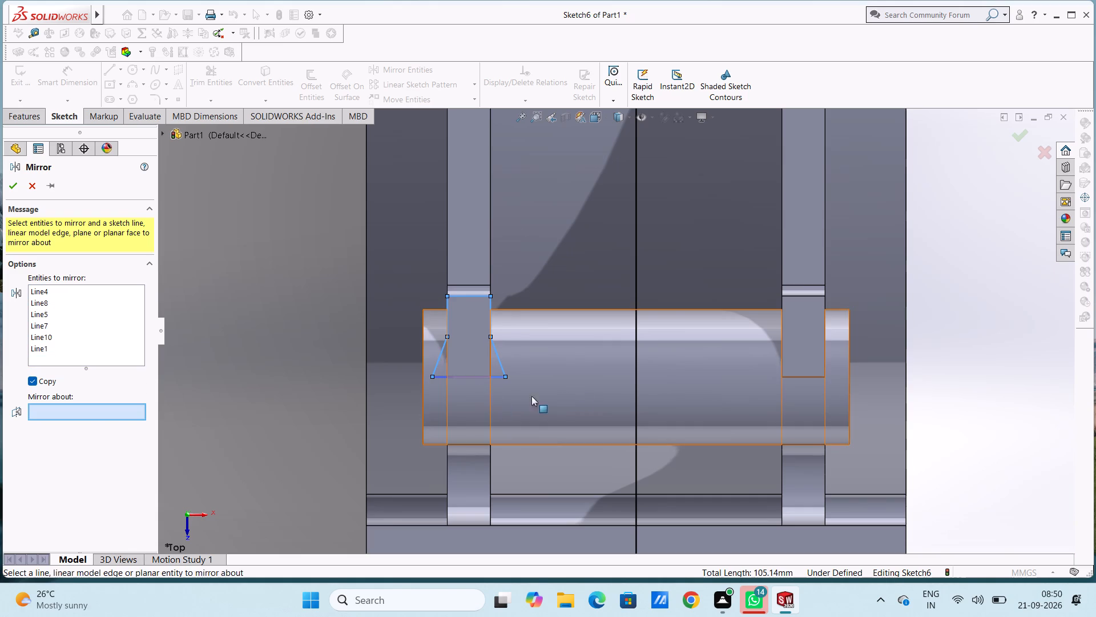
click(635, 379)
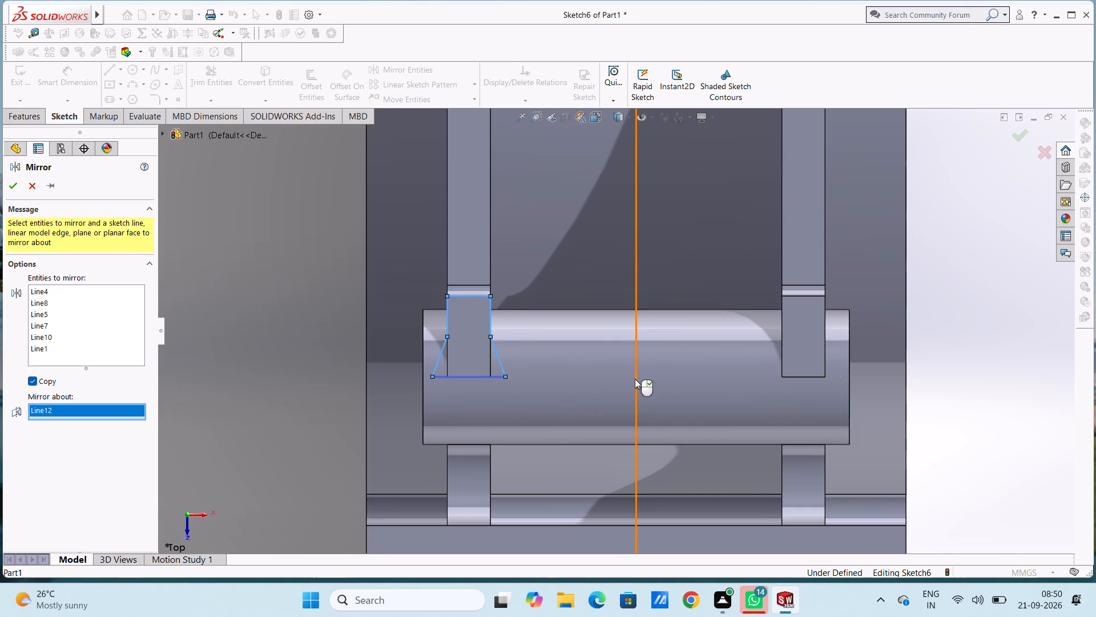
click(13, 185)
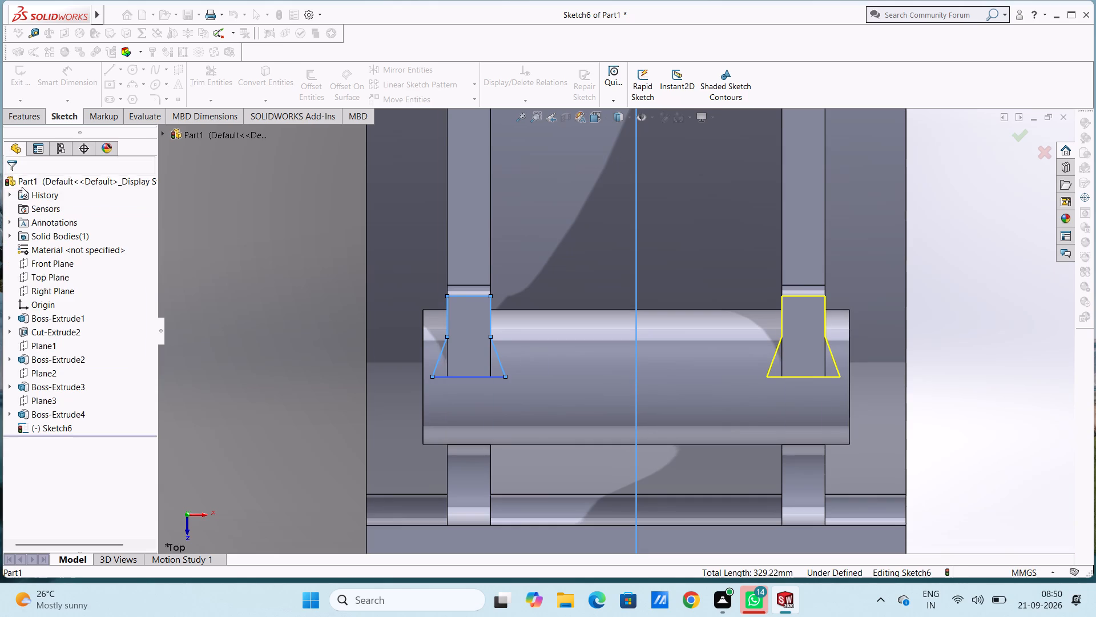
Delete the vertical mirror line between the two flared profiles.
scroll(267, 291, up, 3)
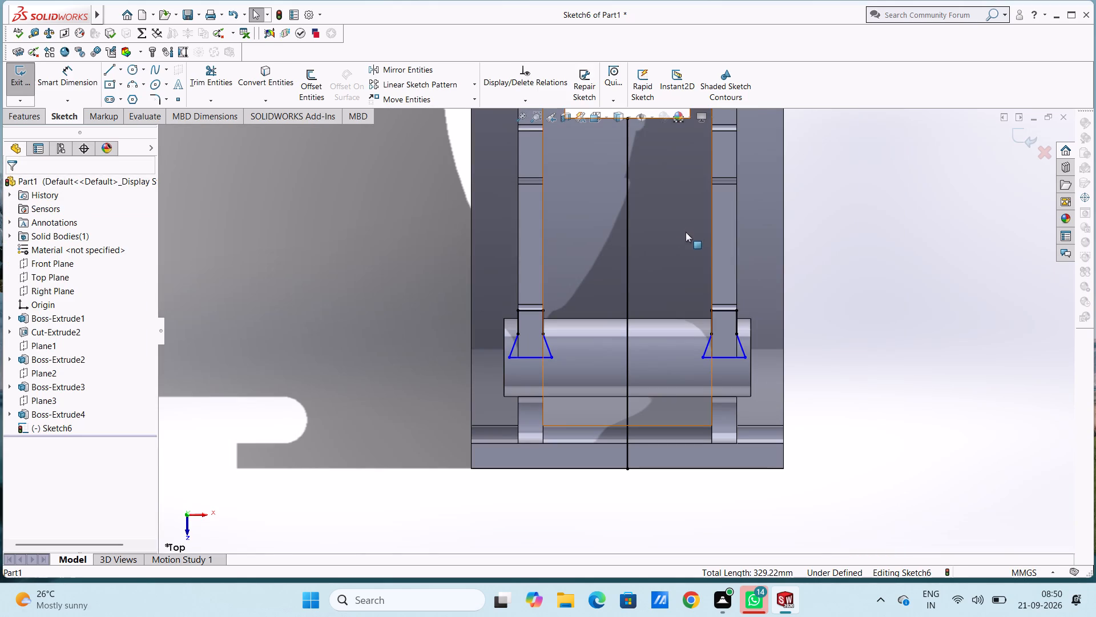
click(628, 253)
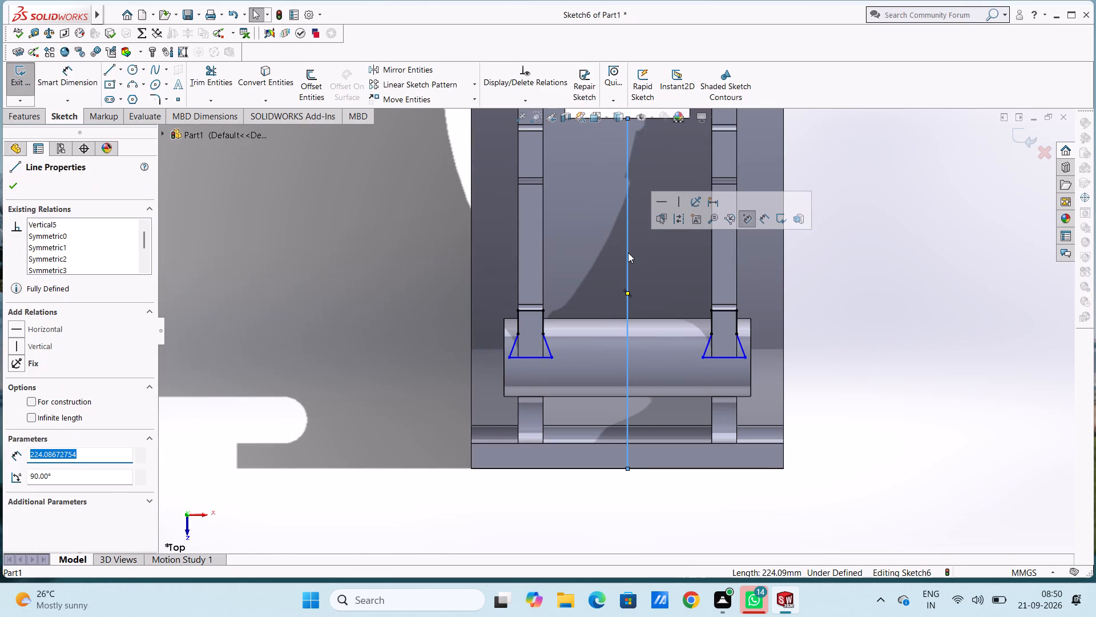
key(Delete)
key(Escape)
key(Escape)
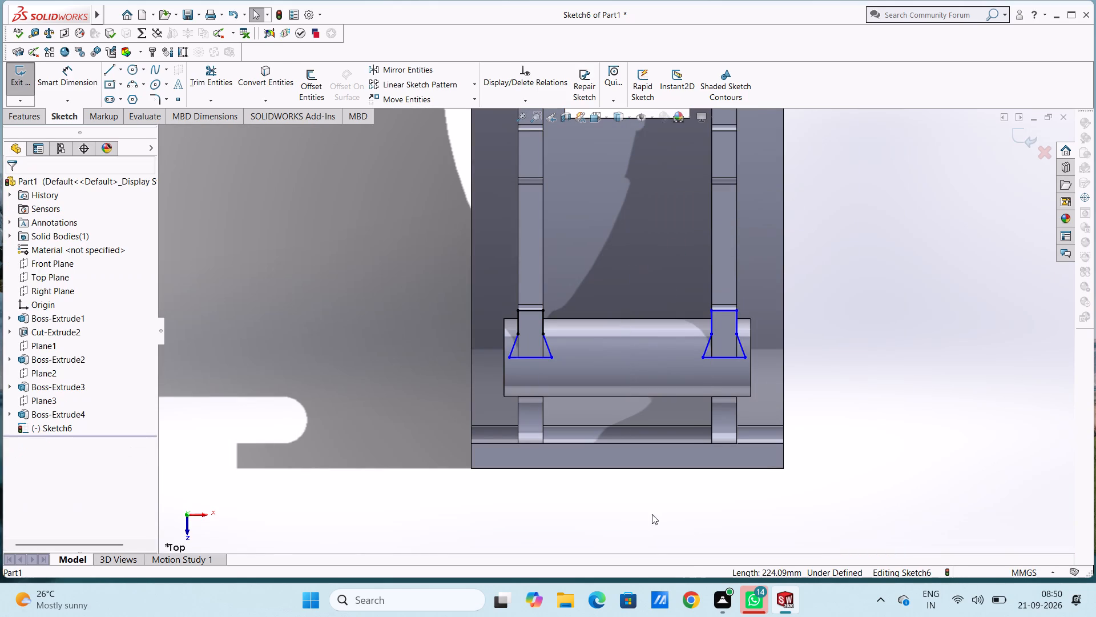
Extrude all regions of both flared profiles 5 mm in the reversed direction, towards the tube and plates, merging the result.
middle_drag(613, 540, 548, 478)
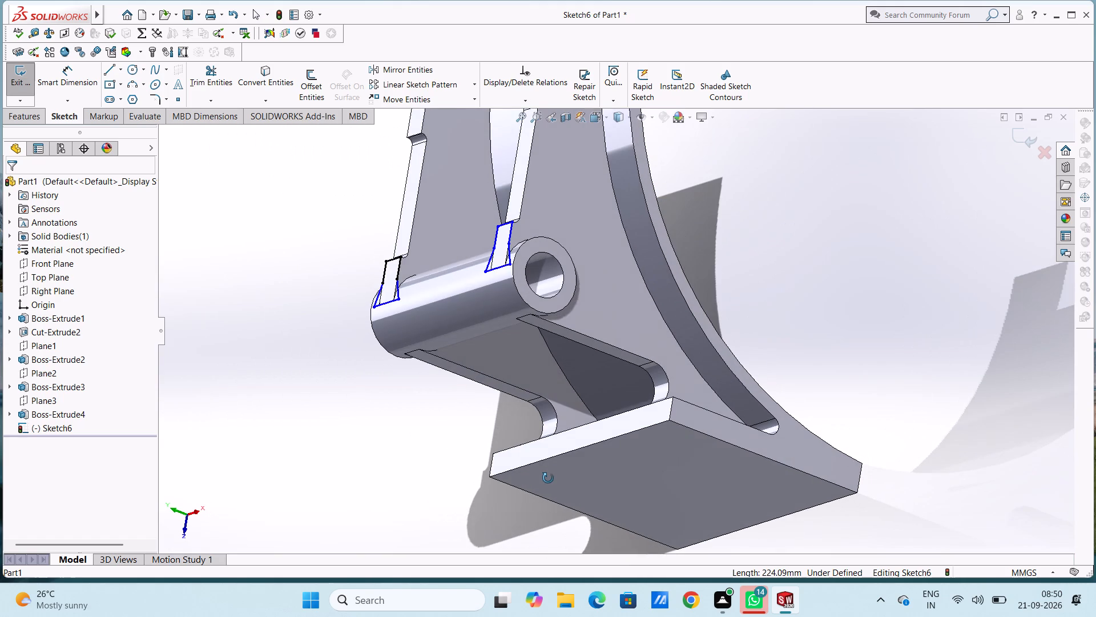
middle_drag(548, 478, 692, 411)
middle_drag(692, 411, 693, 403)
middle_click(703, 368)
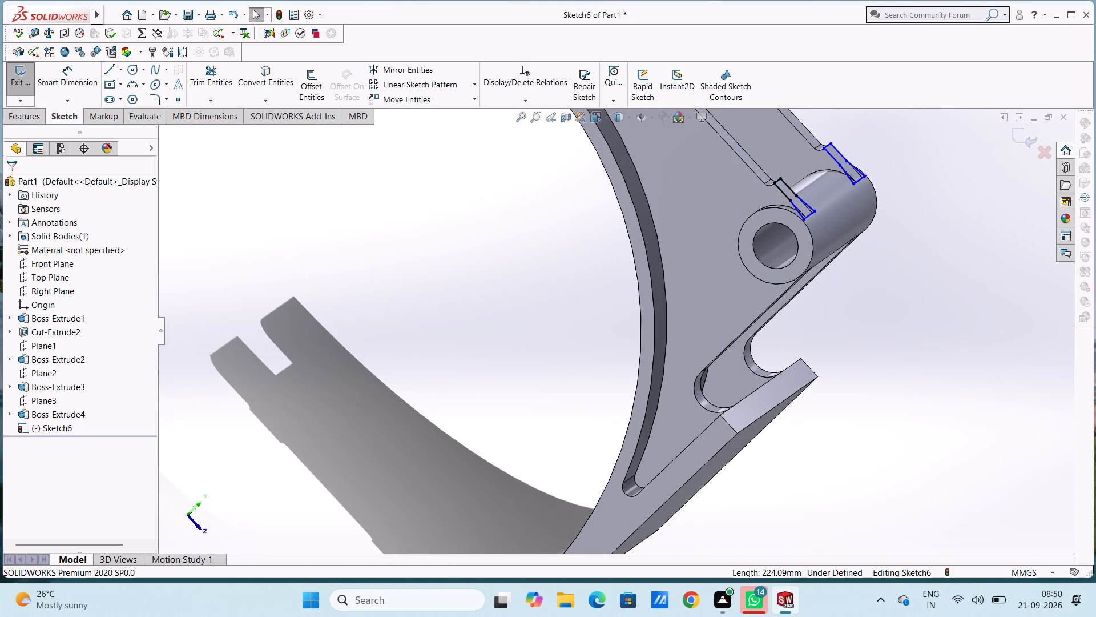
click(18, 112)
click(15, 85)
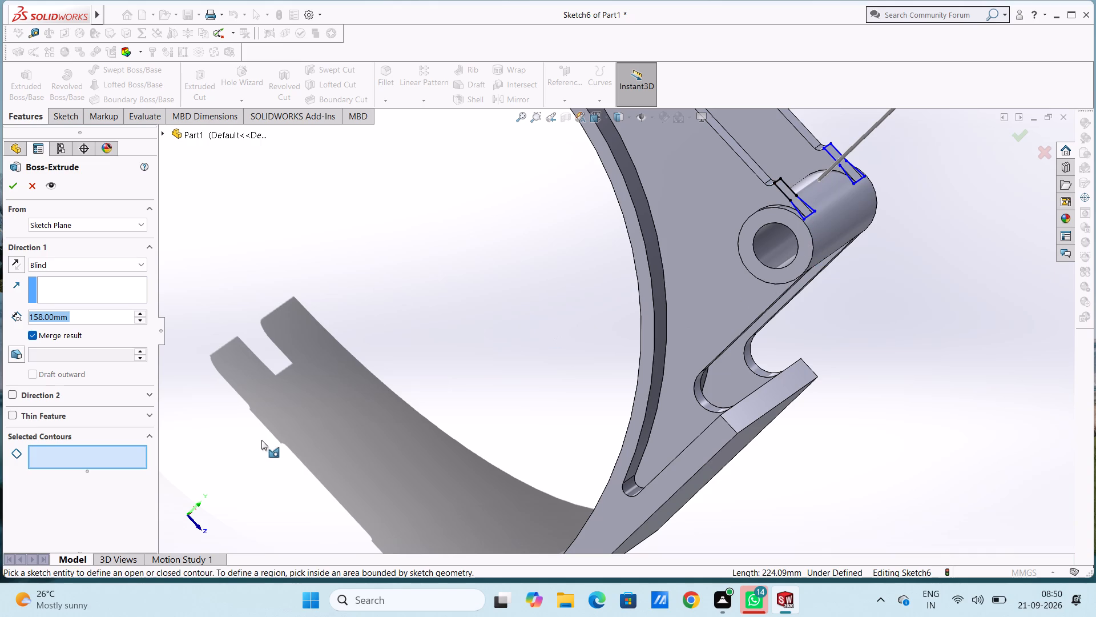
key(ctrl+5)
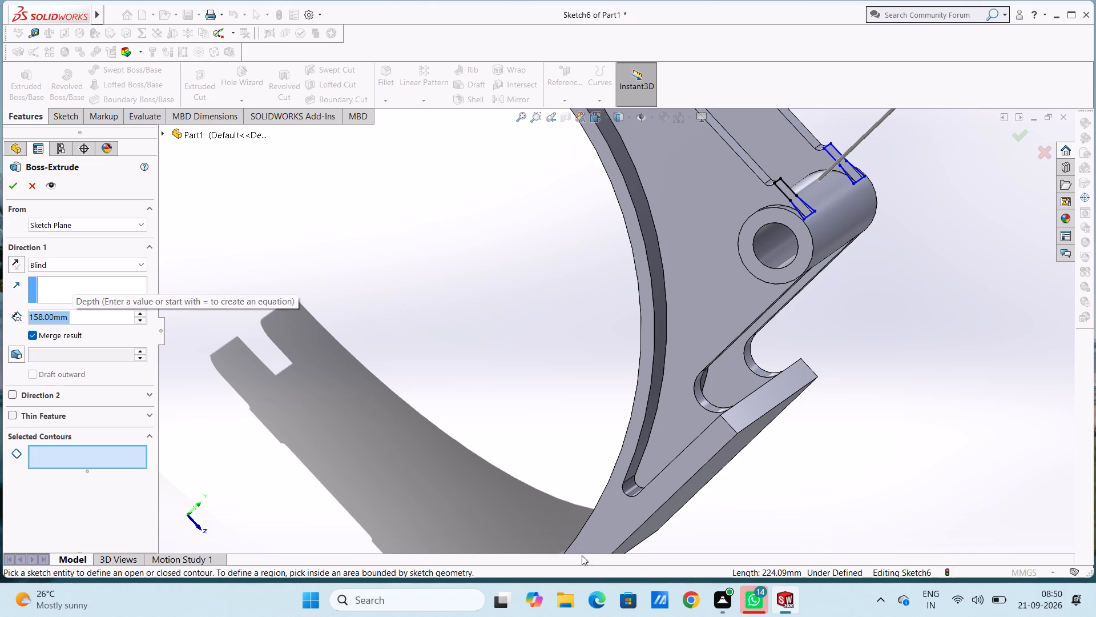
middle_drag(553, 335, 423, 378)
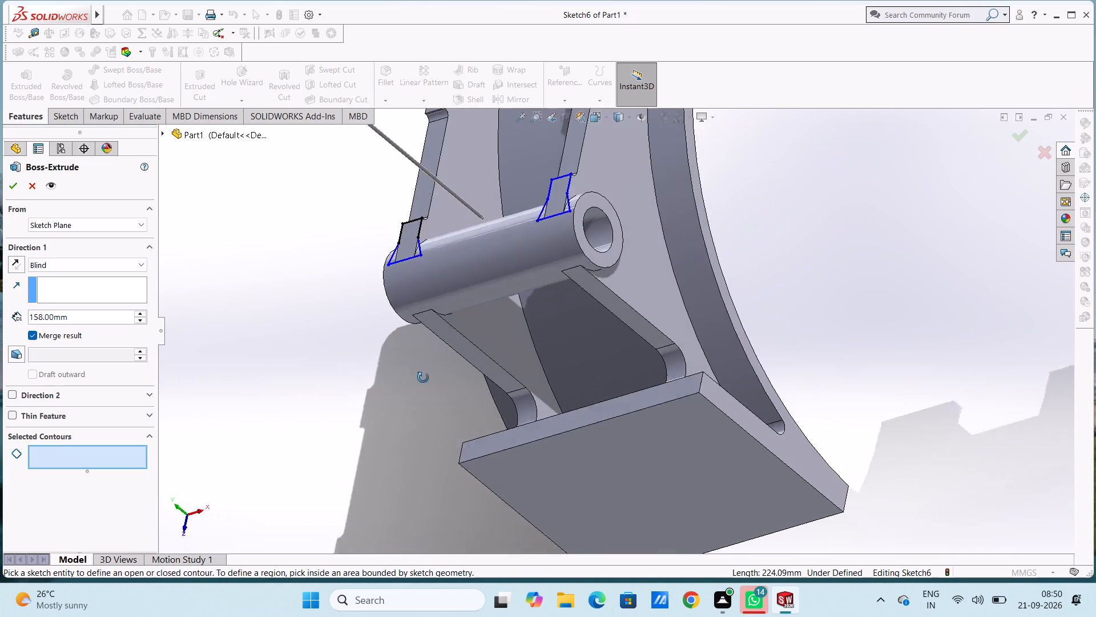
middle_drag(423, 378, 458, 426)
scroll(635, 284, down, 6)
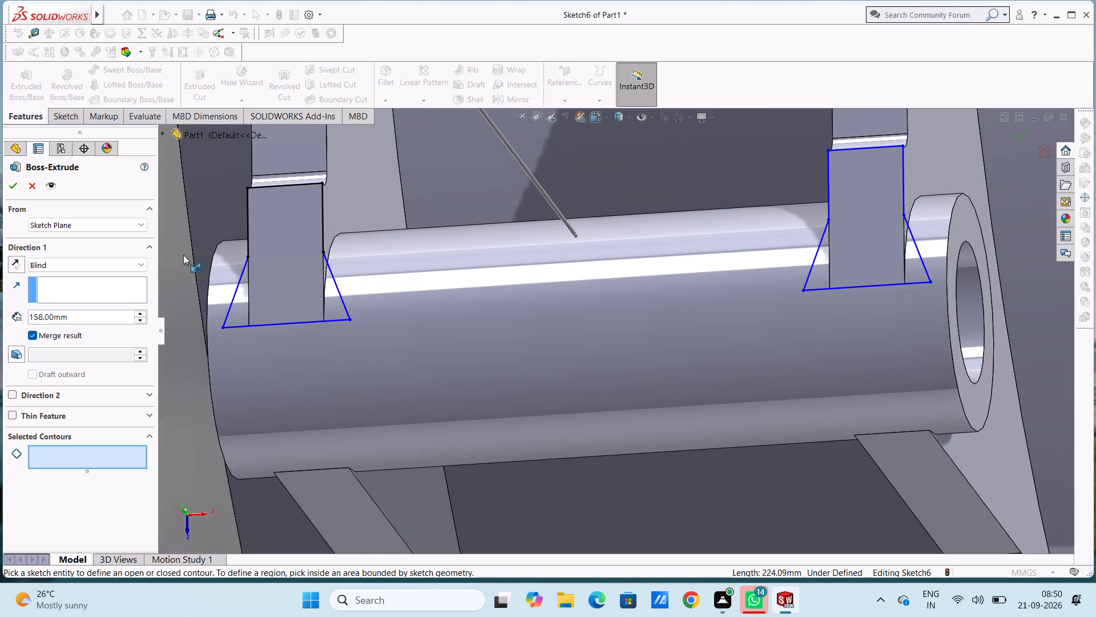
click(238, 299)
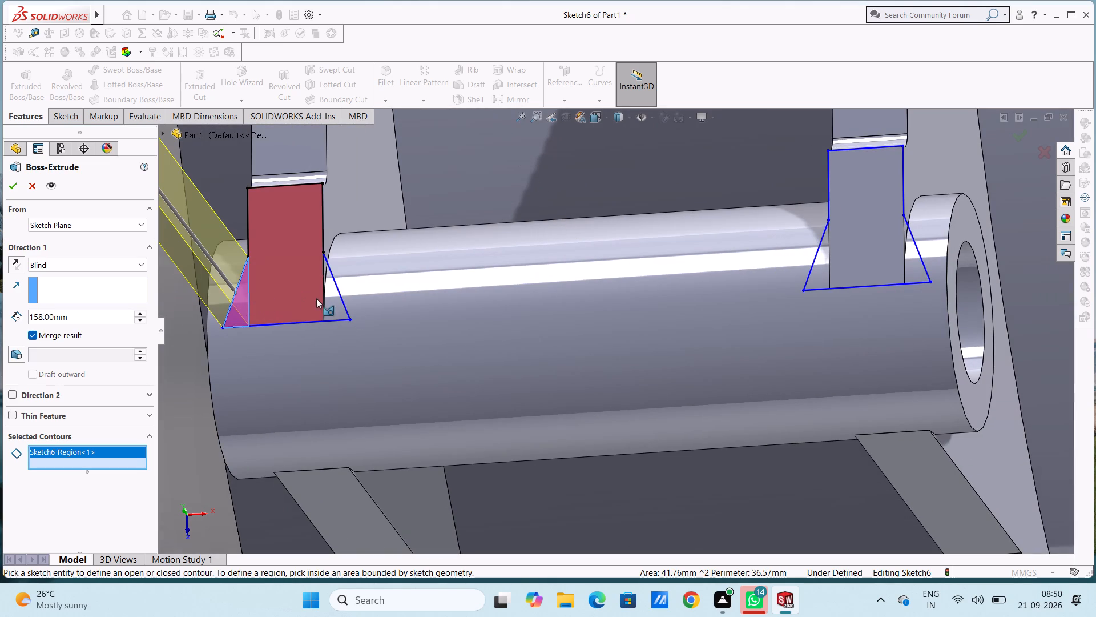
click(326, 306)
click(272, 295)
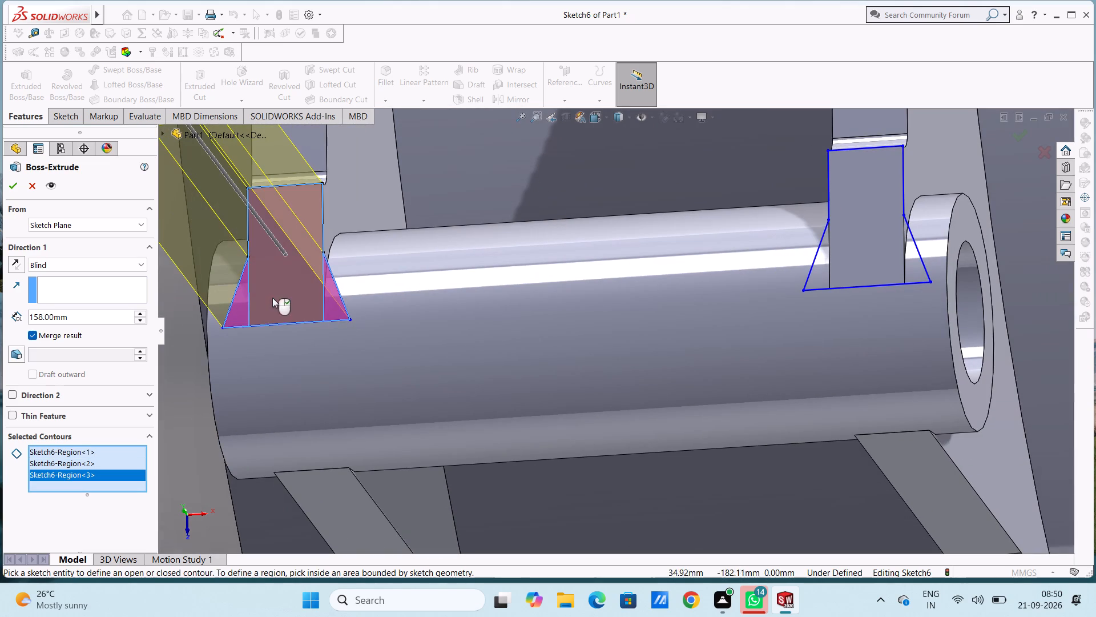
click(820, 262)
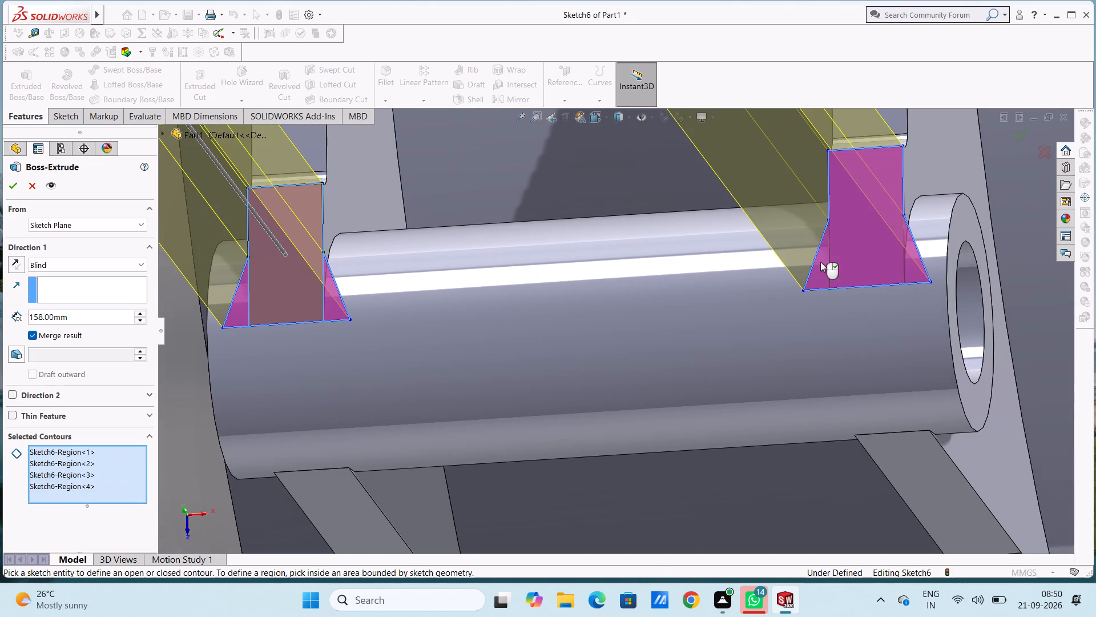
scroll(769, 361, up, 8)
middle_drag(914, 356, 812, 375)
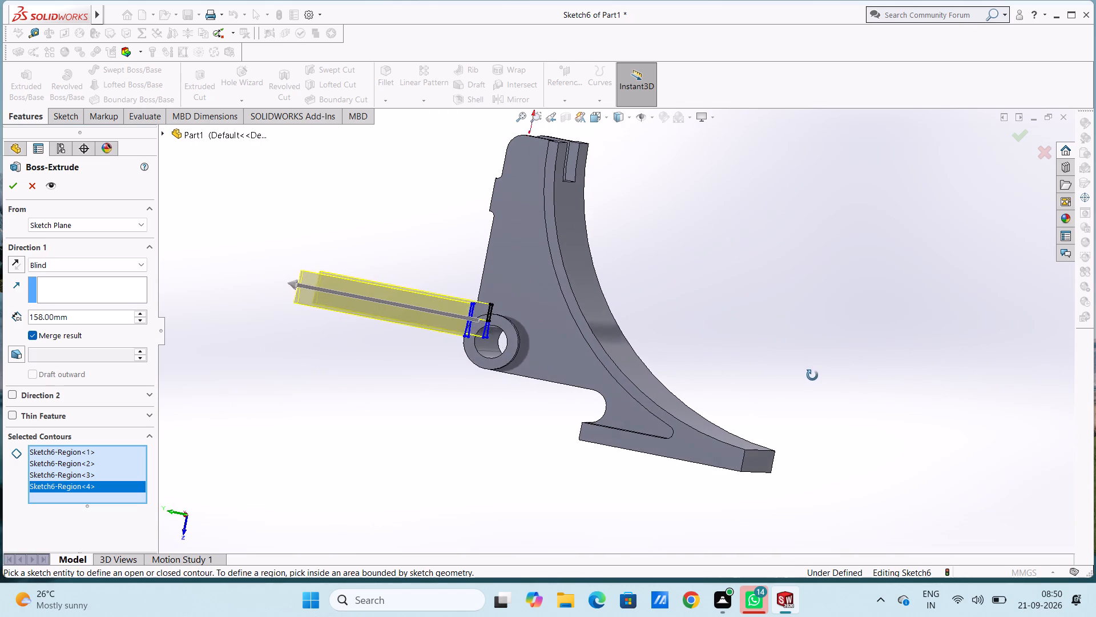
middle_drag(812, 375, 826, 384)
scroll(456, 301, down, 6)
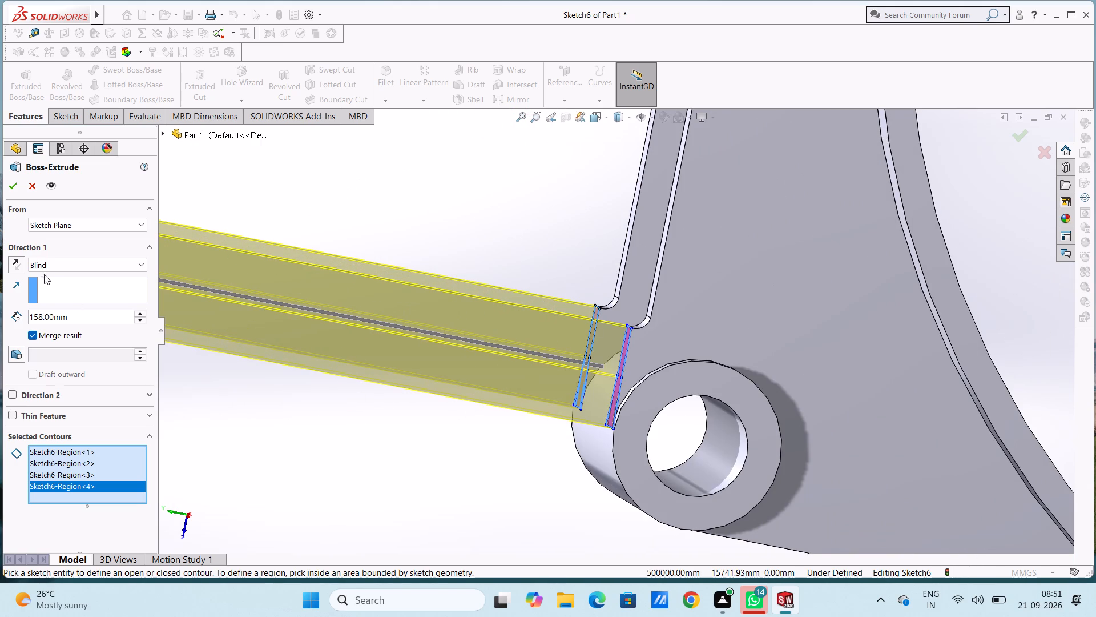
click(11, 261)
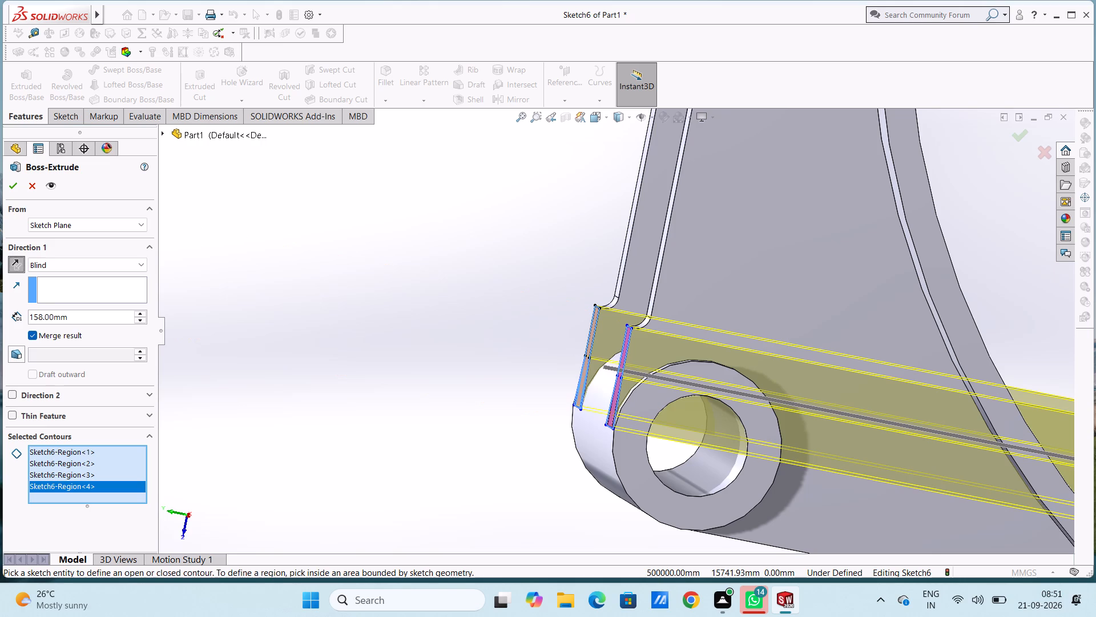
double_click(91, 315)
key(2)
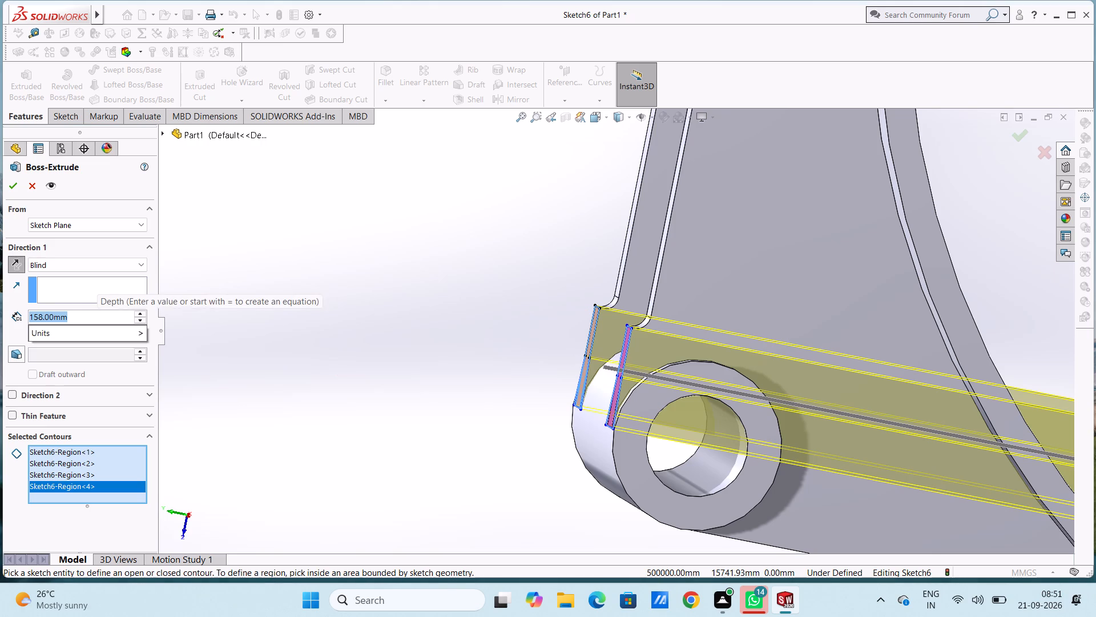
key(Return)
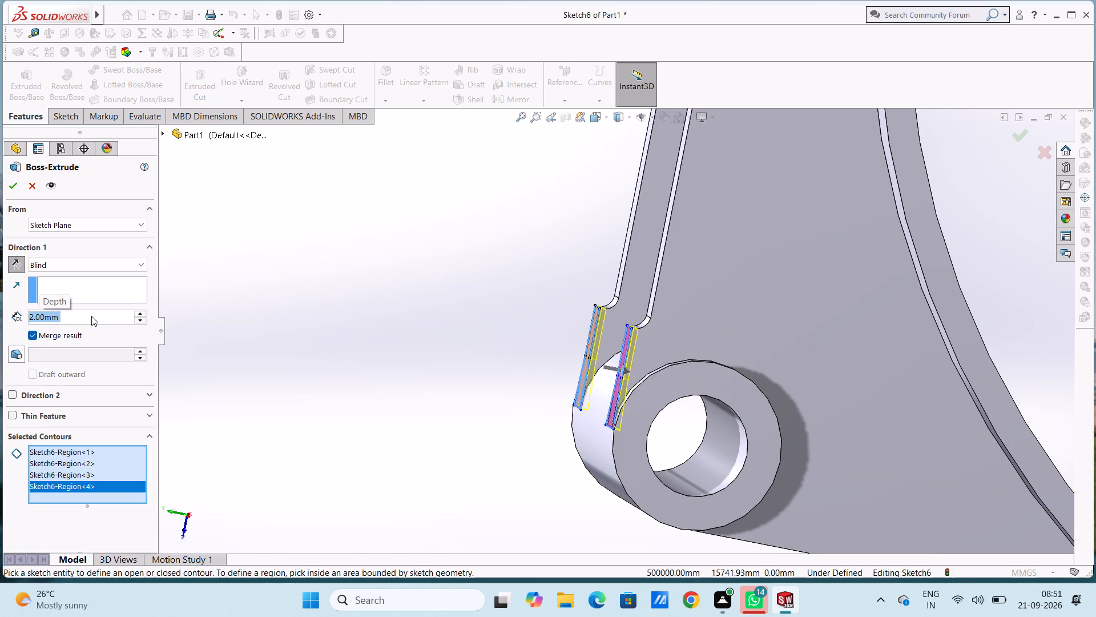
key(5)
key(Return)
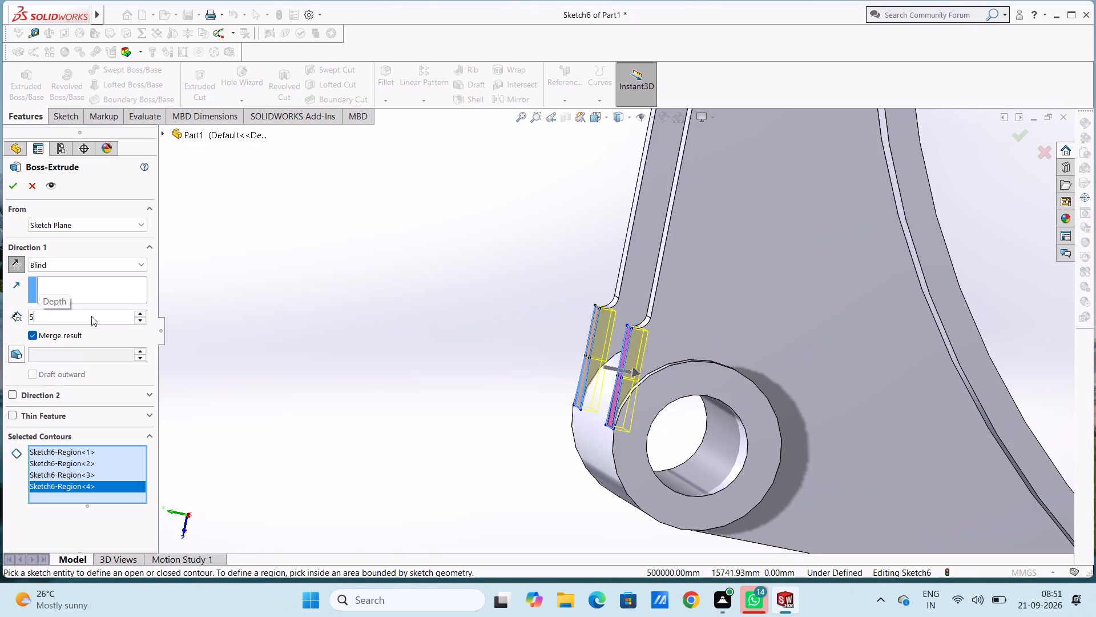
click(8, 183)
click(271, 305)
On the right plate's outer face, sketch a vertical line about 140 mm long from the tube's flange-side edge down to the plate's curved edge.
middle_drag(287, 306, 296, 311)
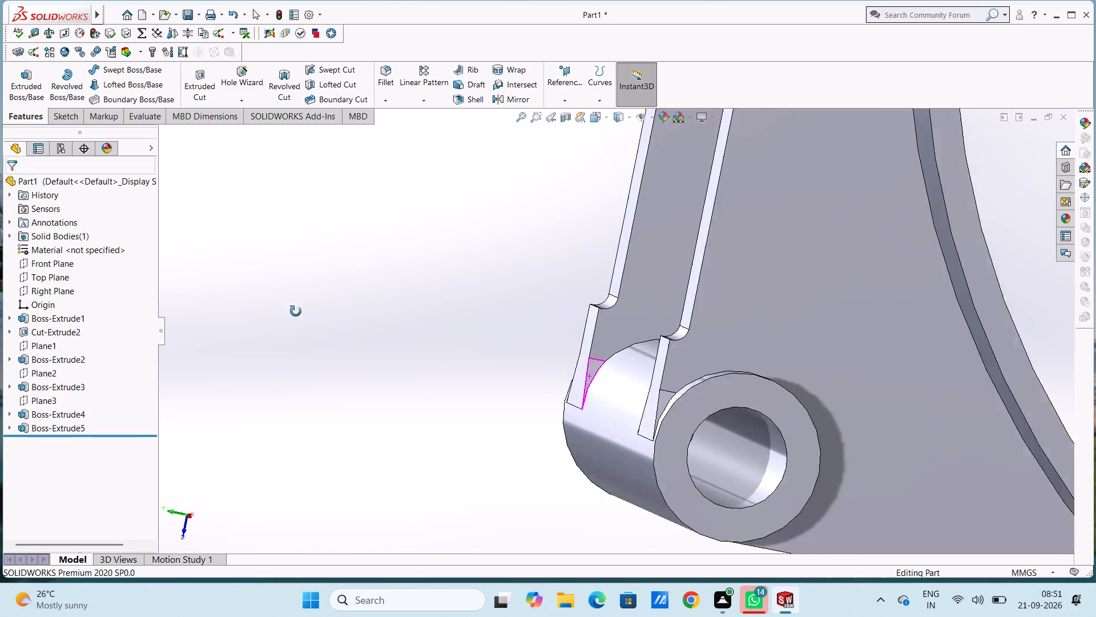
middle_drag(296, 311, 344, 338)
key(ctrl+7)
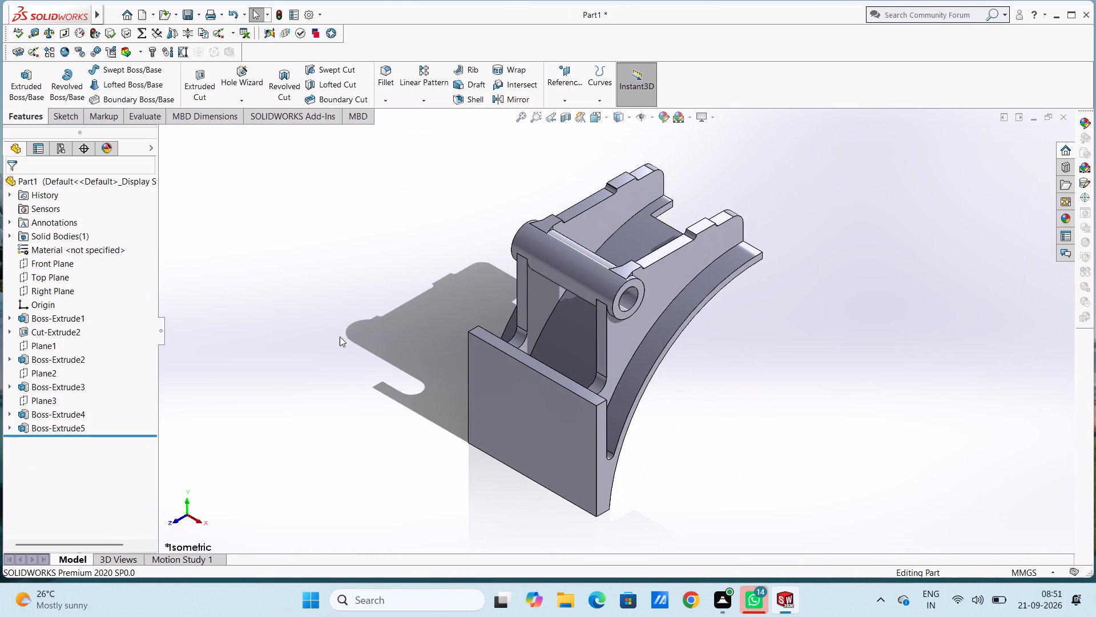
middle_drag(362, 422, 318, 403)
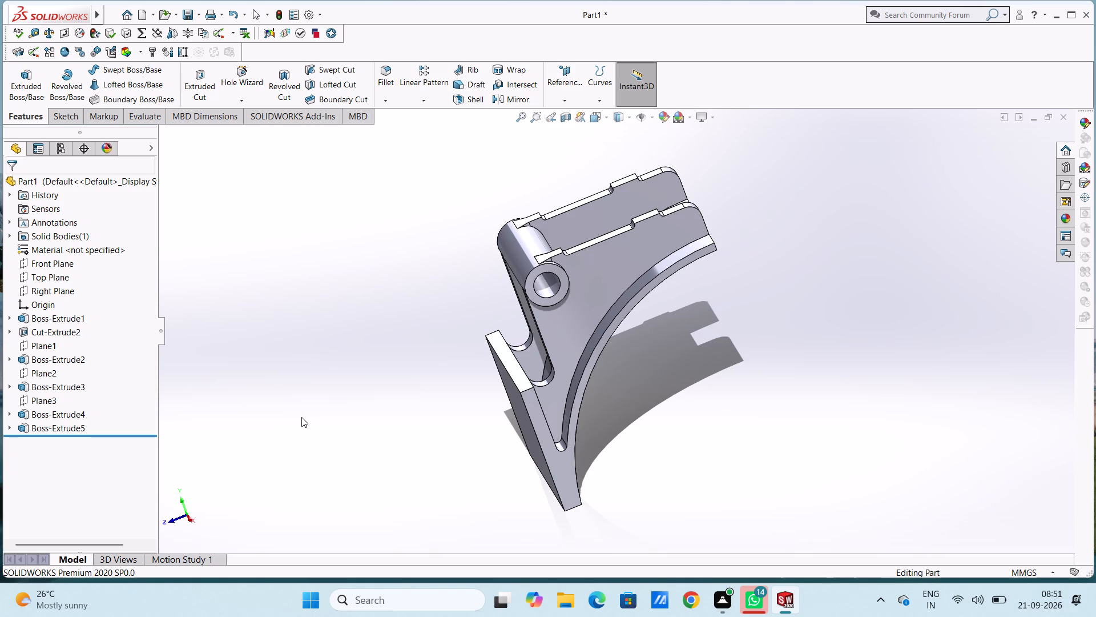
key(ctrl+4)
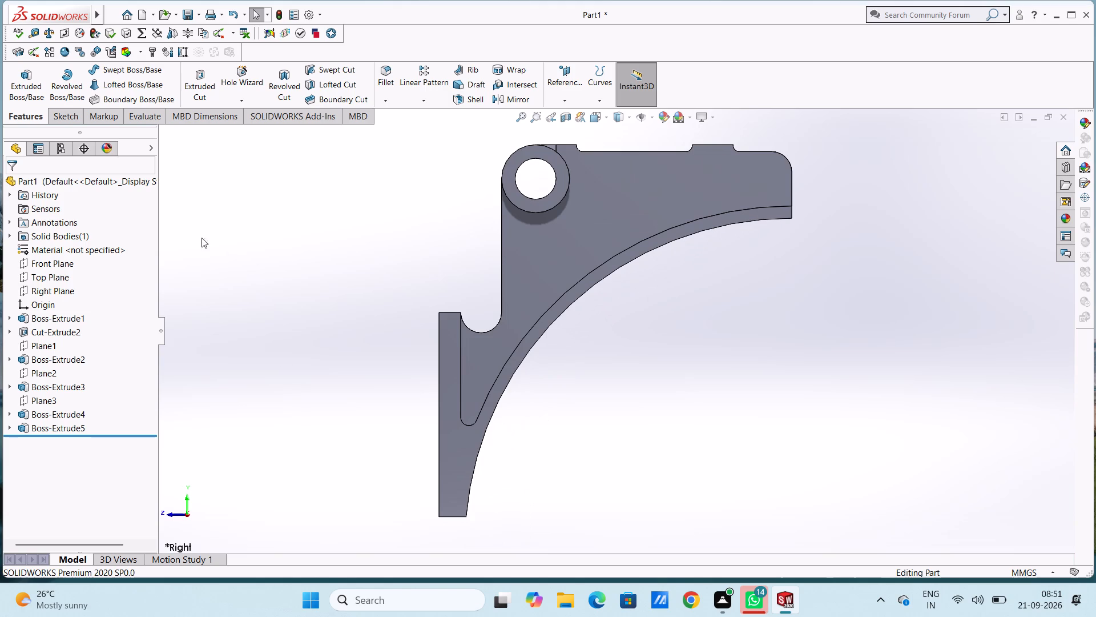
click(529, 263)
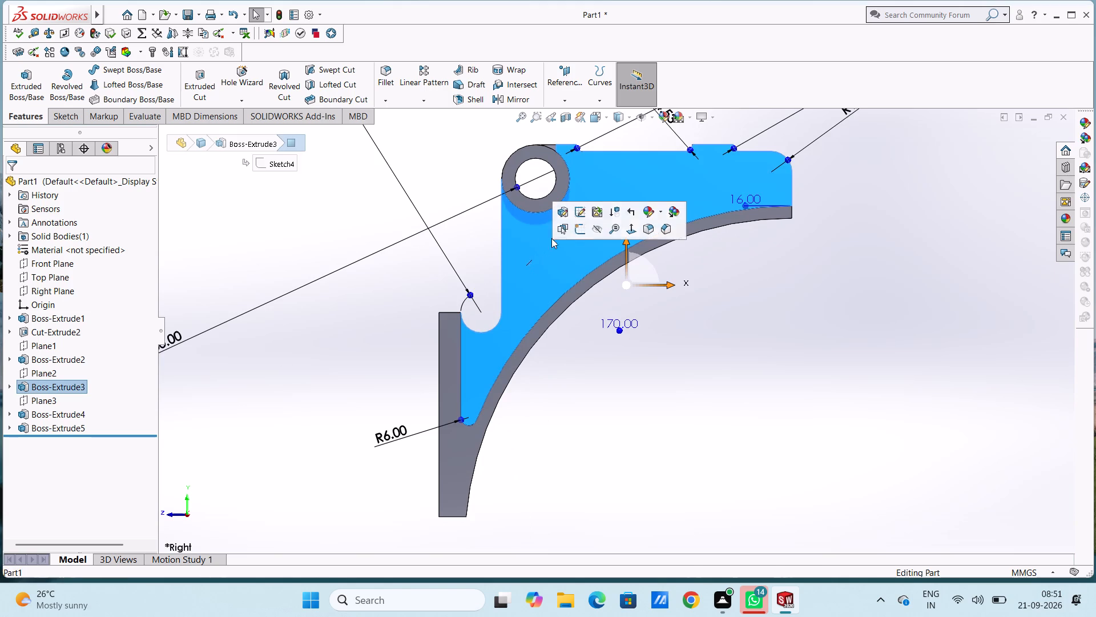
click(582, 232)
click(249, 277)
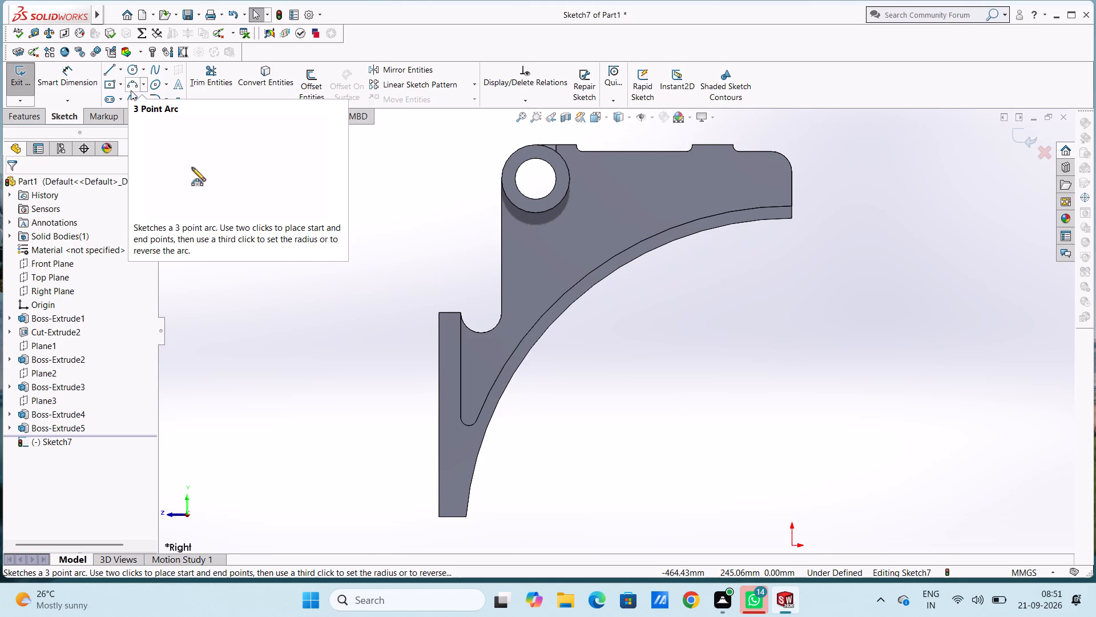
click(108, 68)
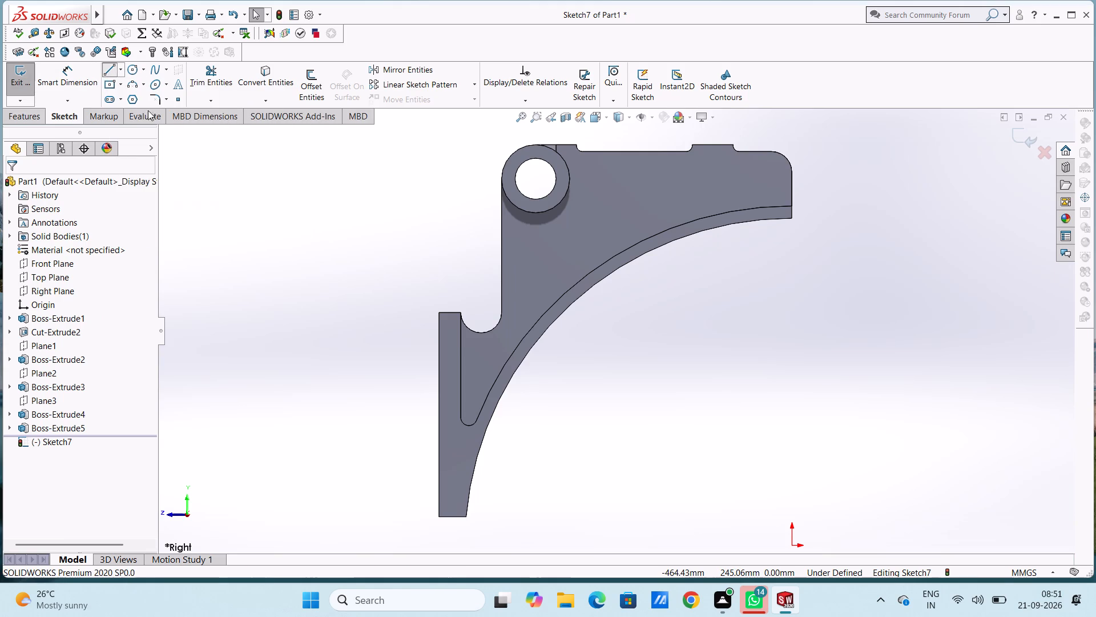
click(500, 179)
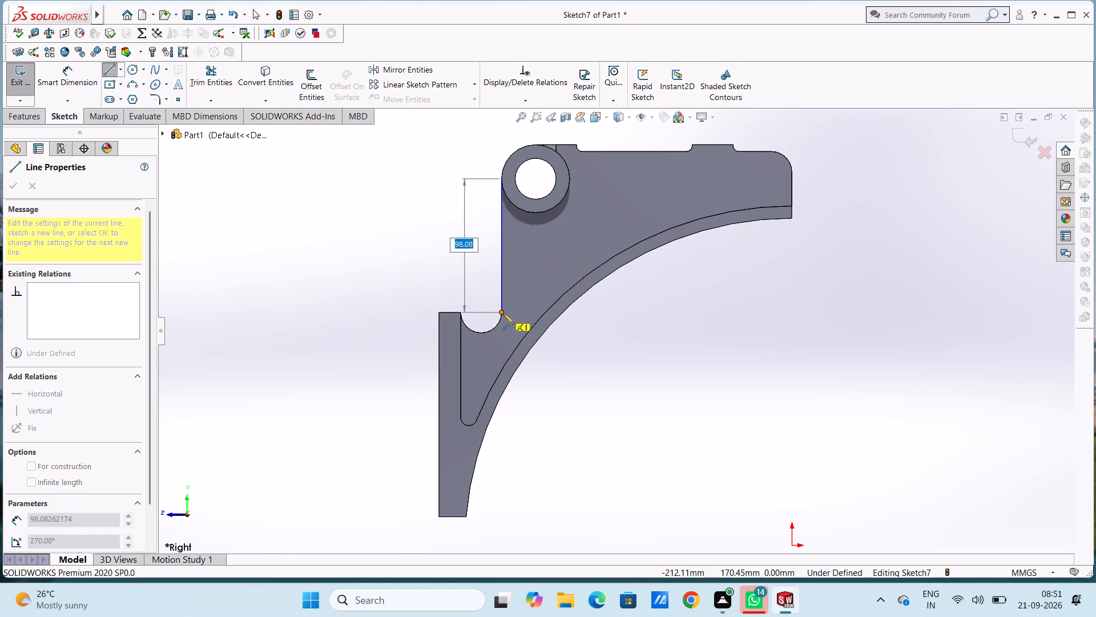
middle_drag(385, 294, 386, 294)
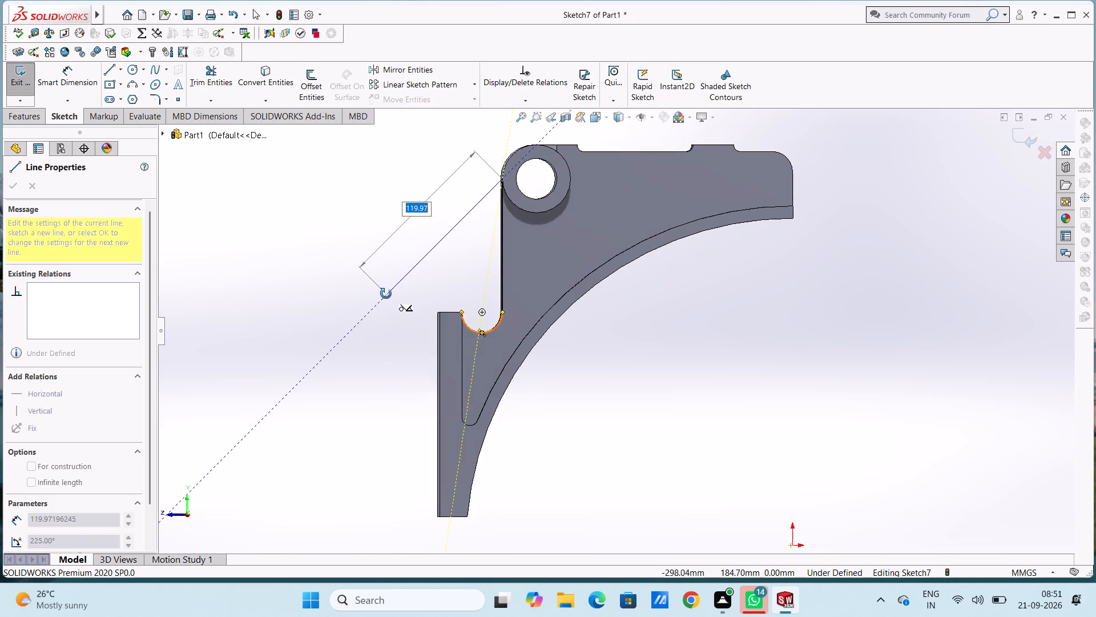
middle_drag(386, 294, 413, 358)
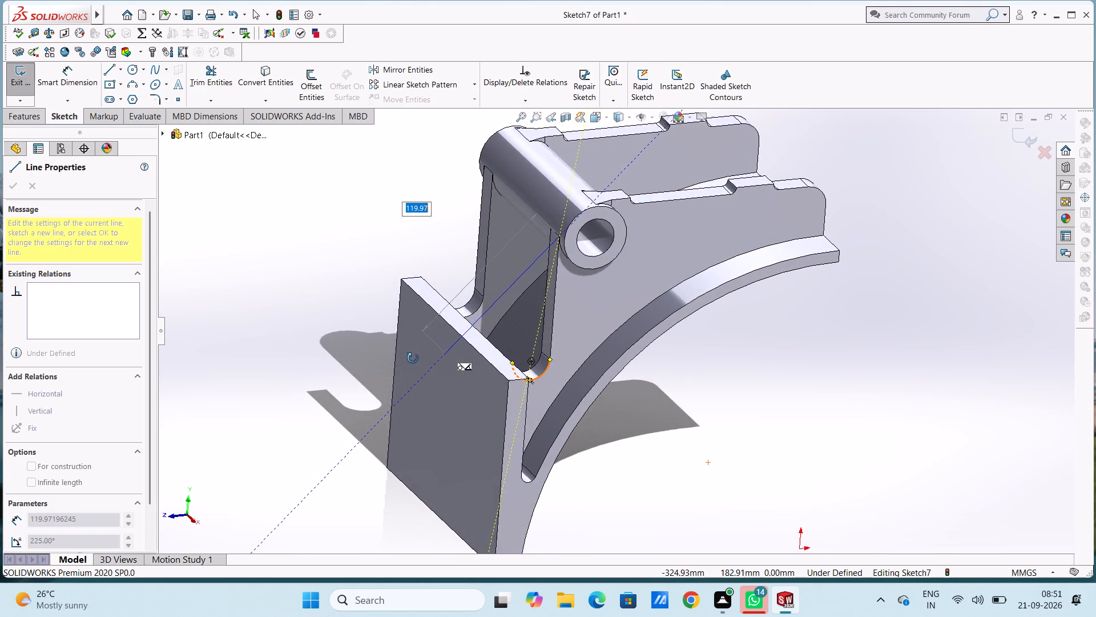
middle_drag(413, 358, 385, 403)
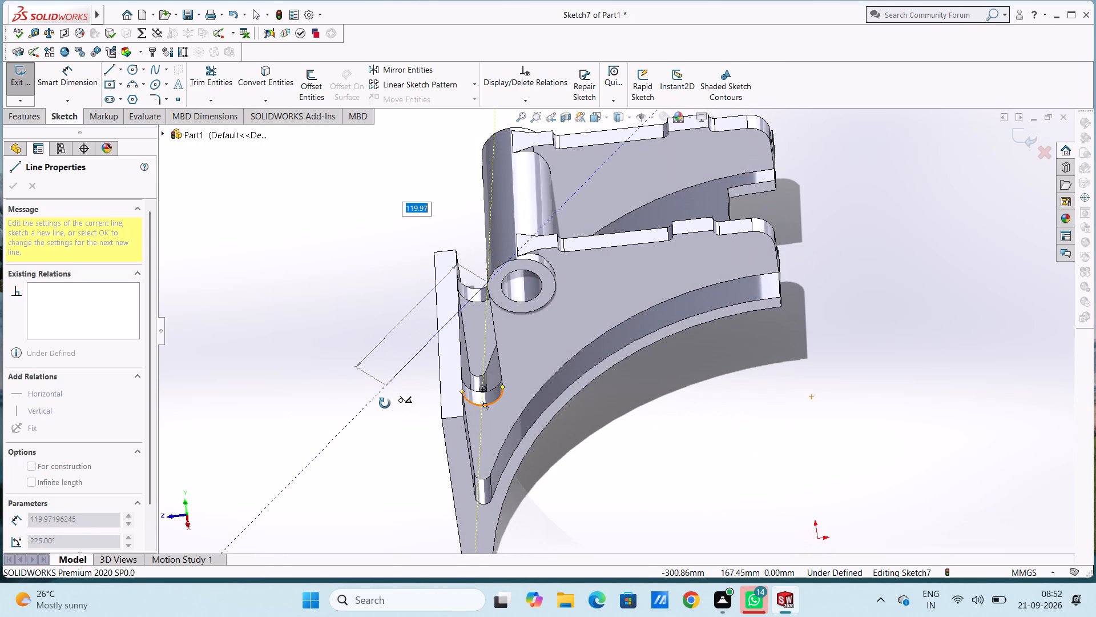
middle_drag(385, 403, 389, 324)
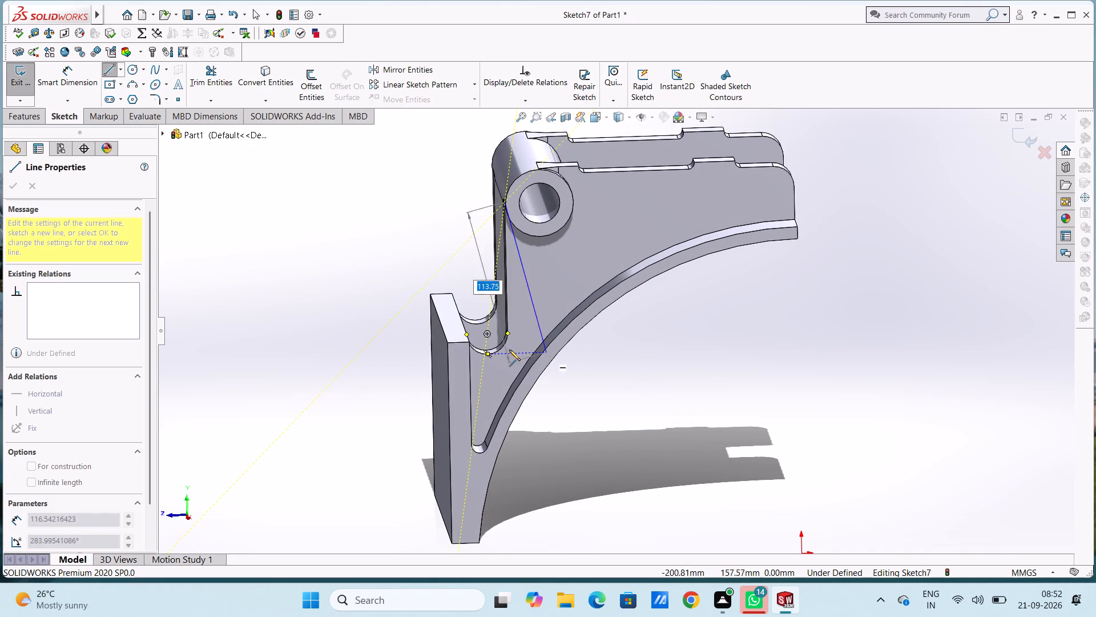
click(510, 392)
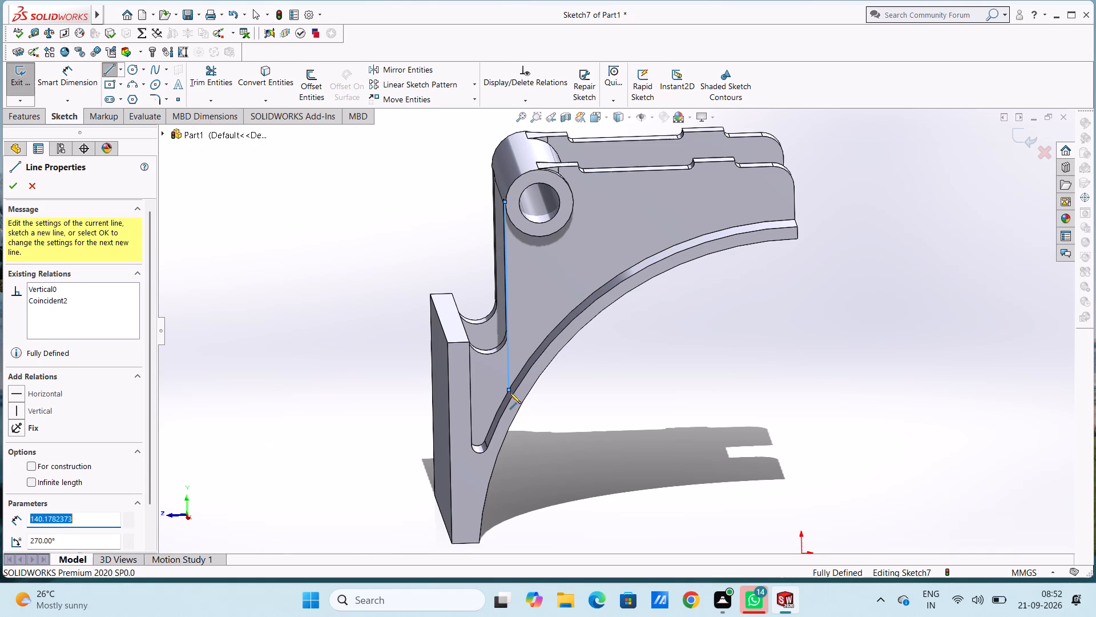
key(Escape)
key(Escape)
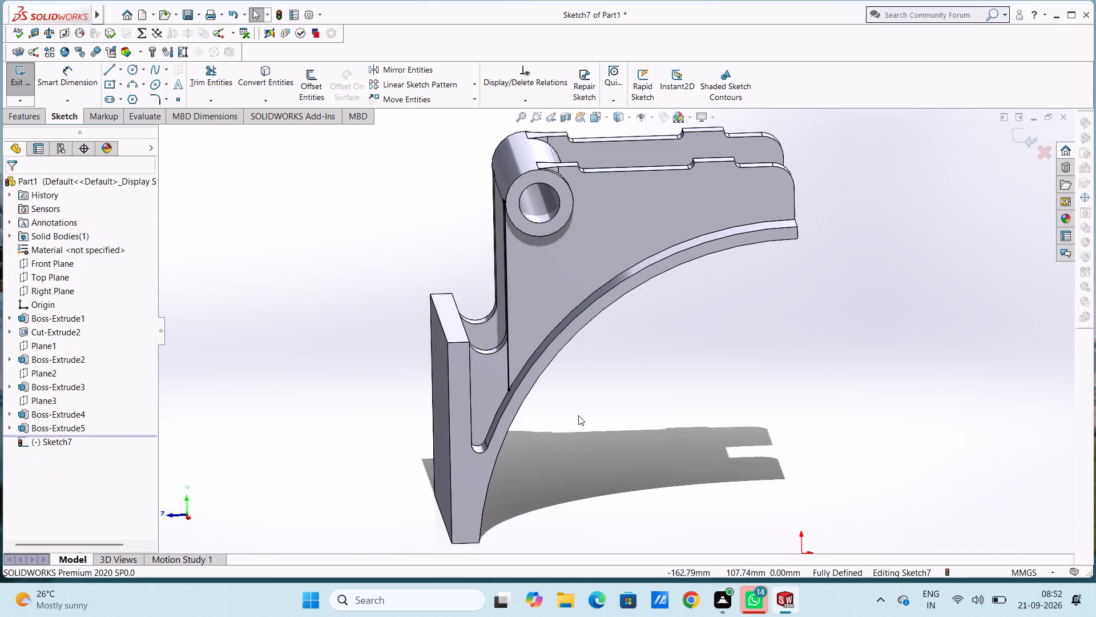
Offset the sketched vertical line 16 mm in the reversed direction, onto the plate's face.
middle_drag(578, 415, 566, 387)
key(ctrl+4)
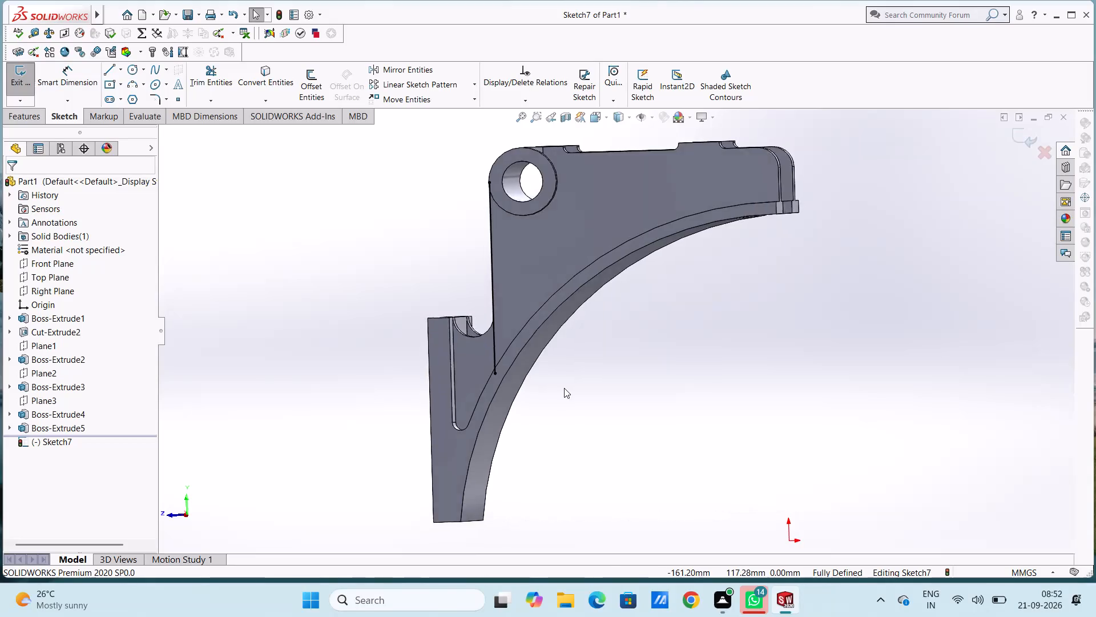
scroll(539, 282, down, 2)
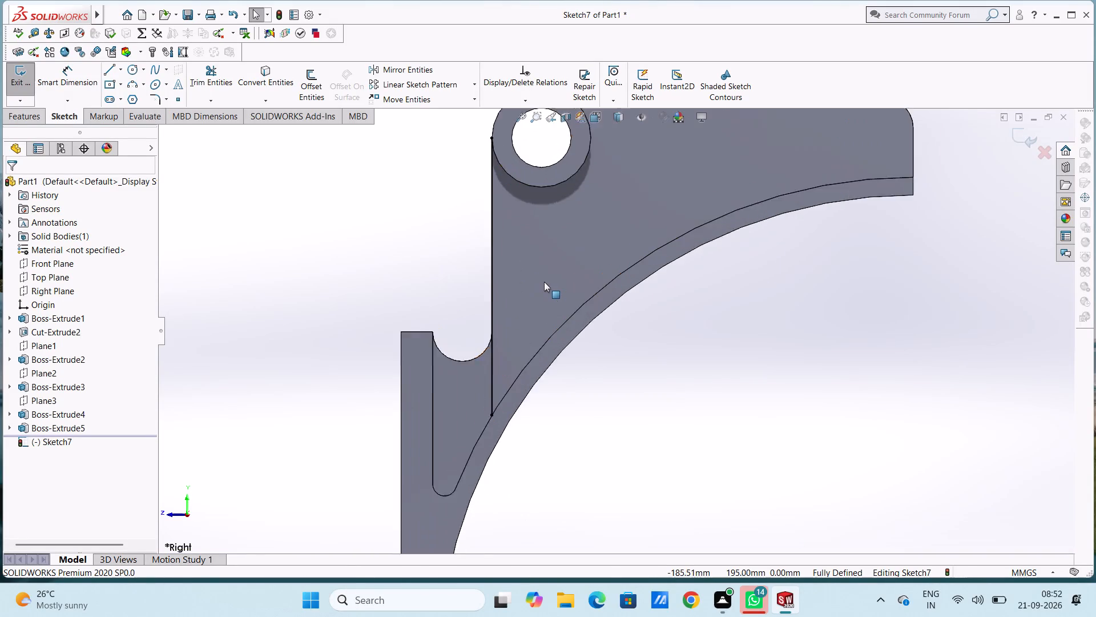
scroll(544, 282, down, 3)
scroll(544, 282, up, 3)
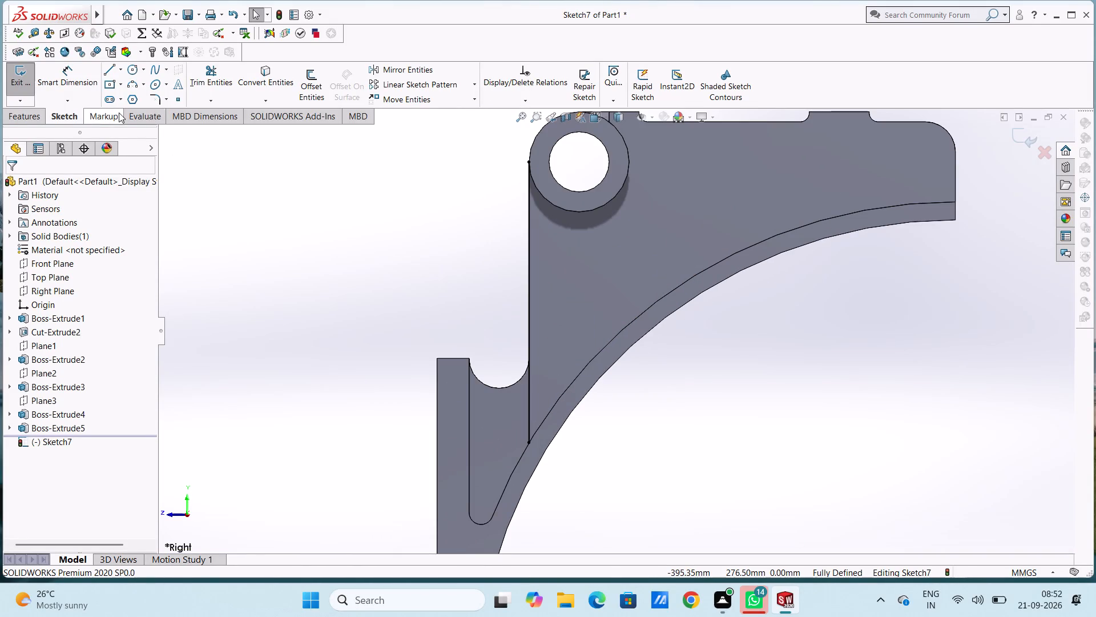
click(311, 80)
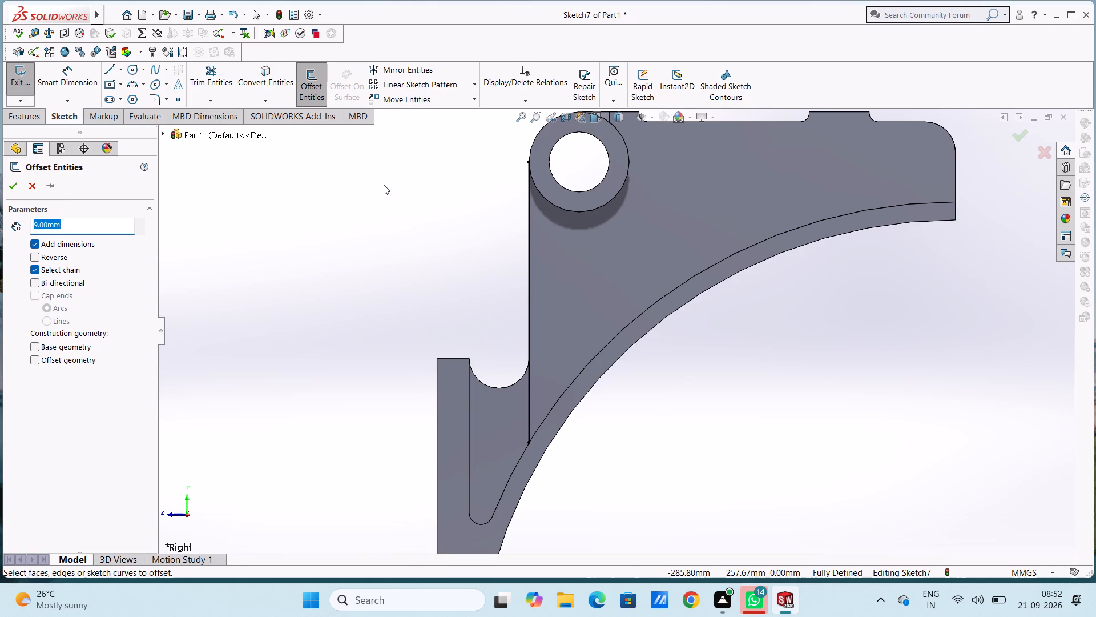
click(528, 268)
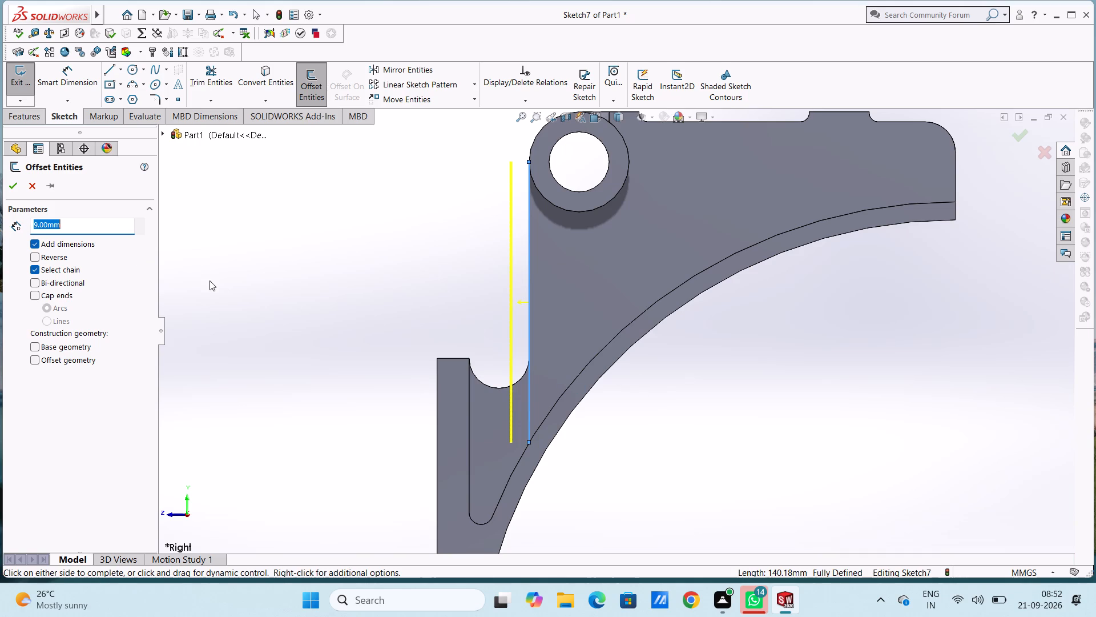
click(32, 255)
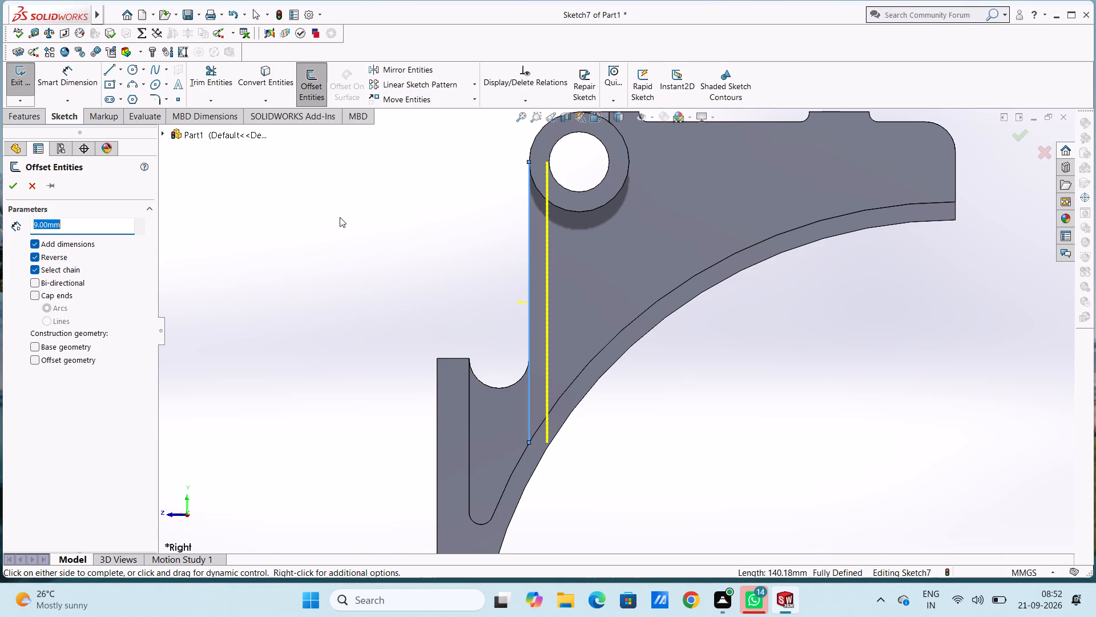
text(16)
key(Return)
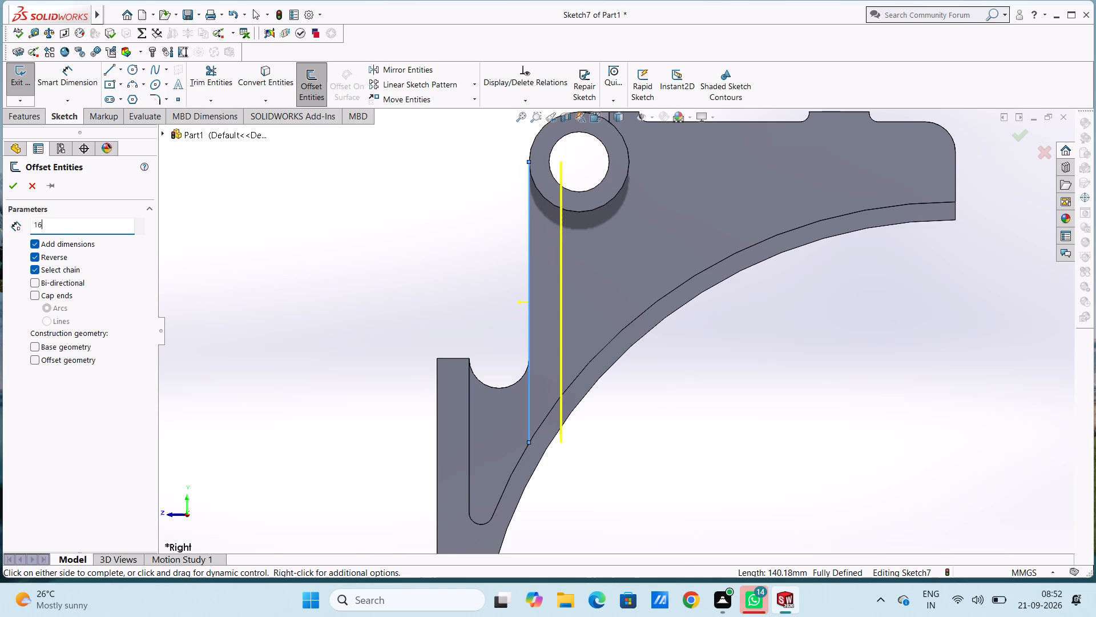
click(8, 188)
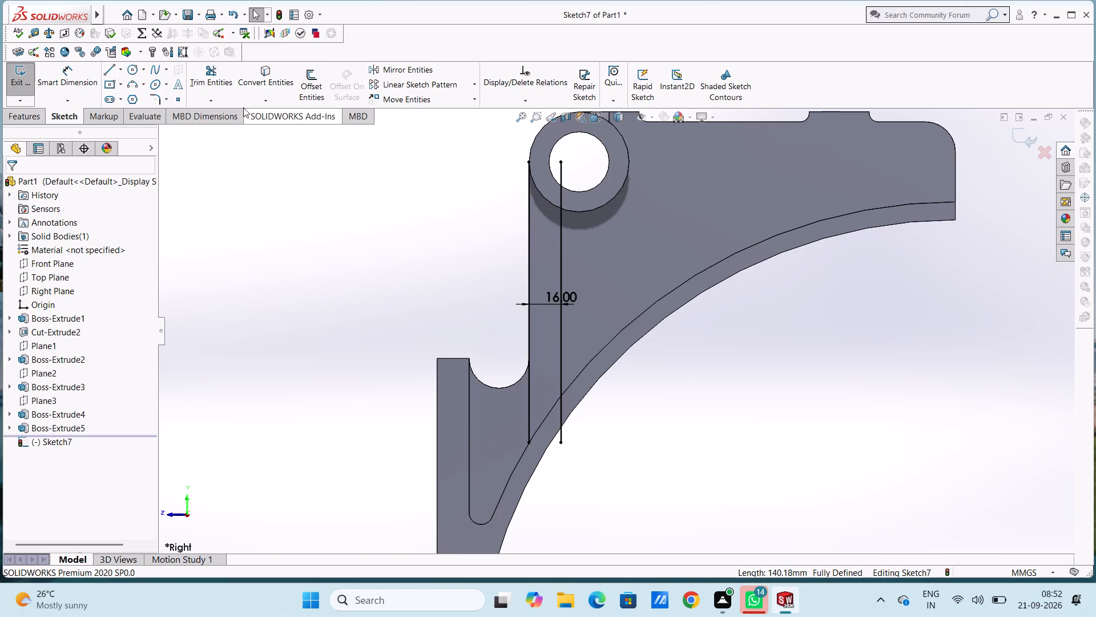
Join the two vertical lines with three-point arcs: one of 25 mm radius along the tube's outer edge, one along the plate's inner curved edge.
click(130, 87)
scroll(641, 198, down, 1)
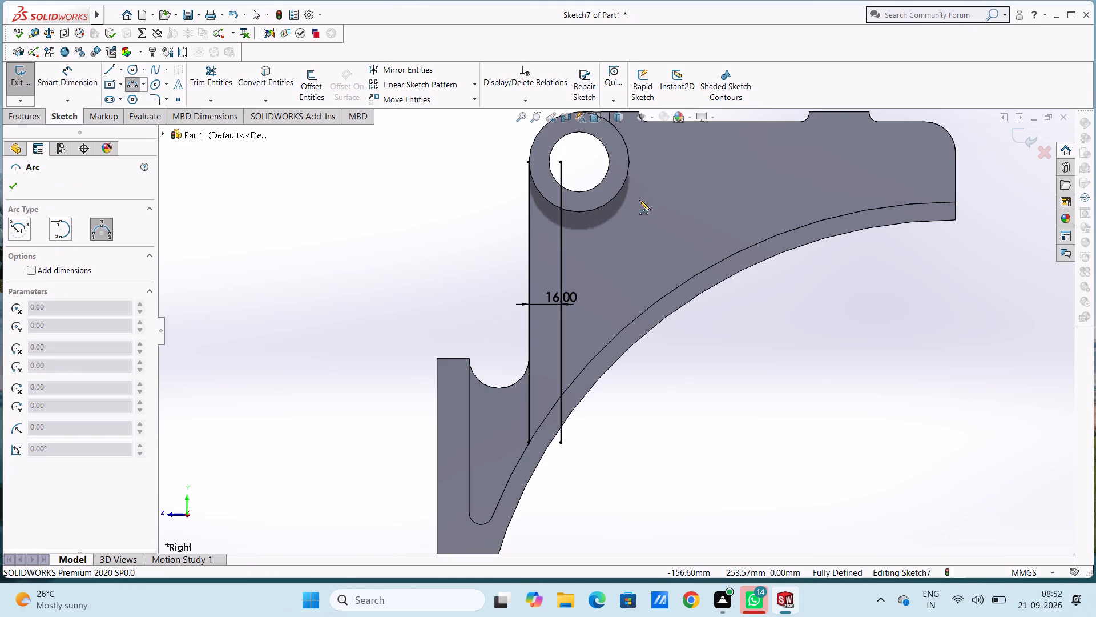
scroll(639, 200, down, 2)
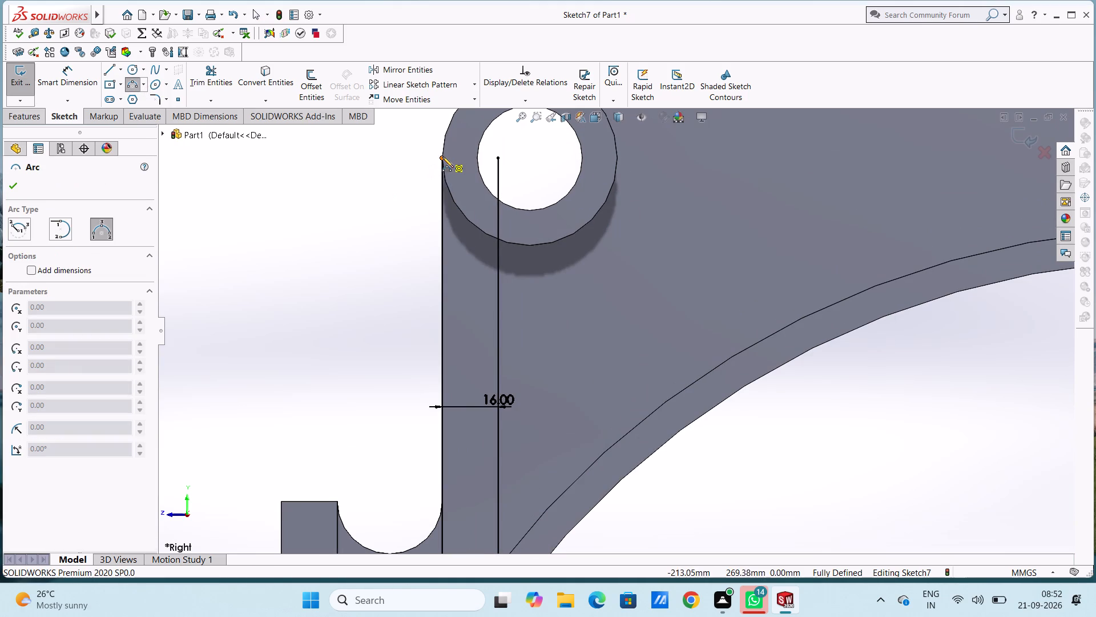
click(442, 157)
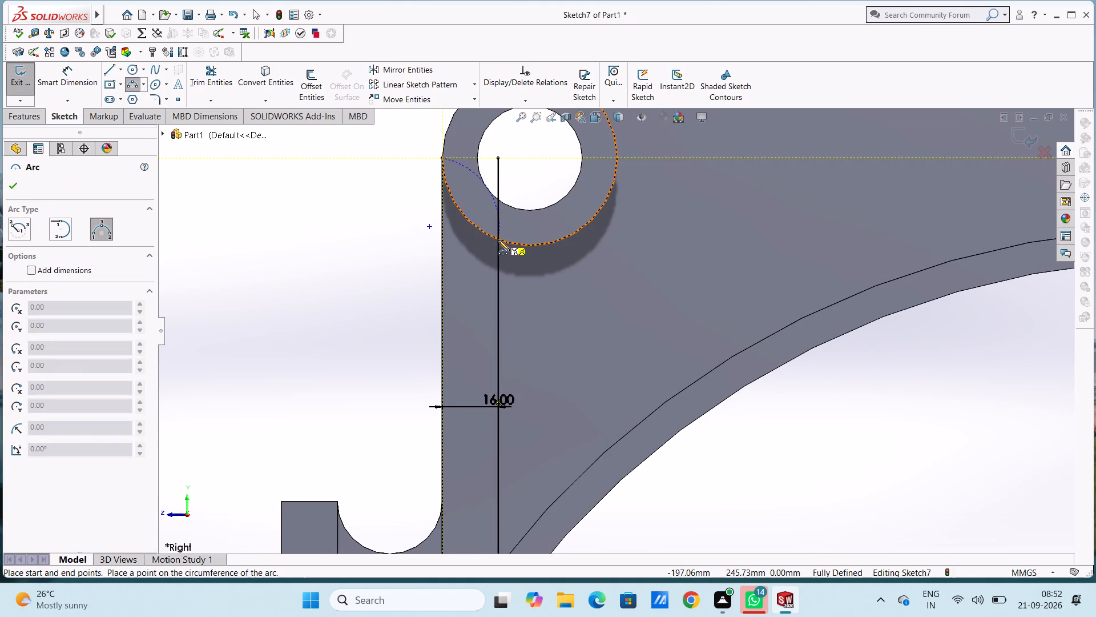
click(498, 240)
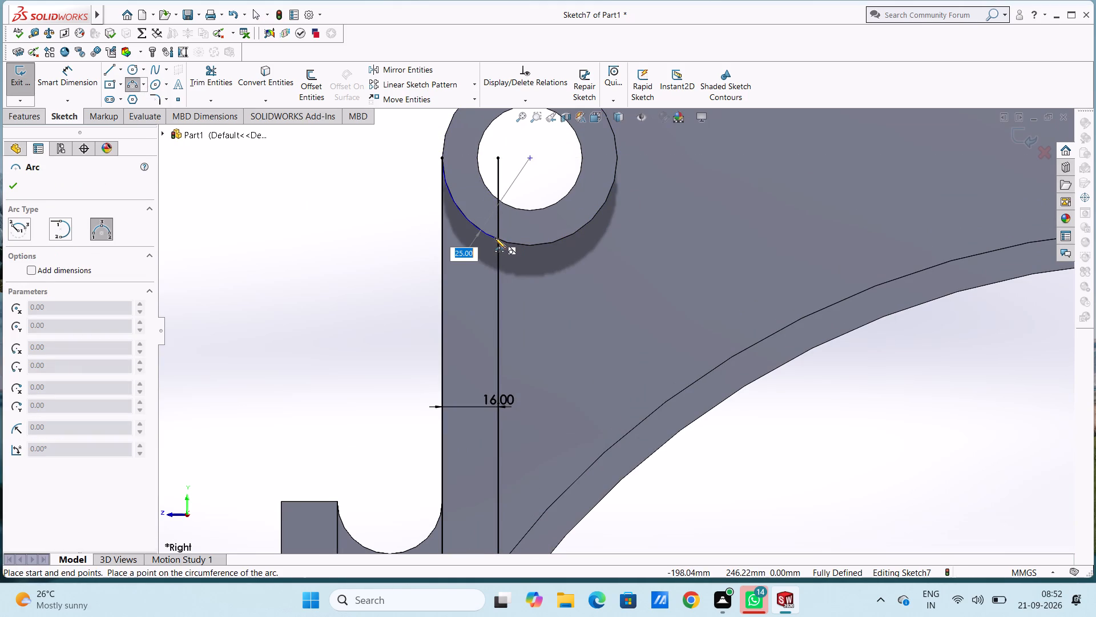
click(495, 237)
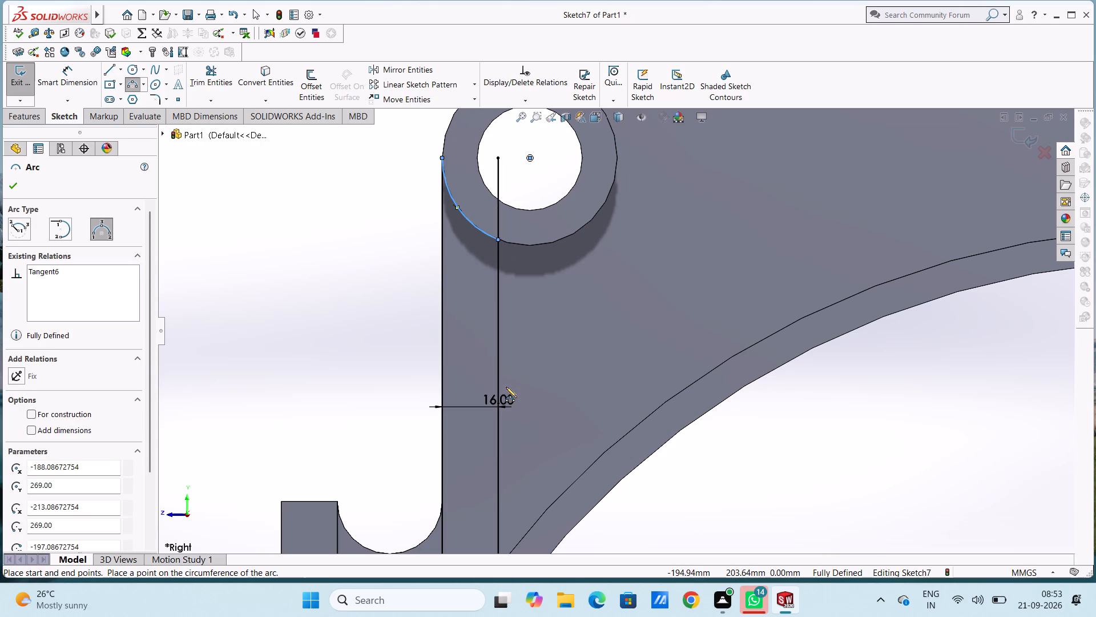
scroll(506, 387, up, 6)
scroll(595, 456, down, 6)
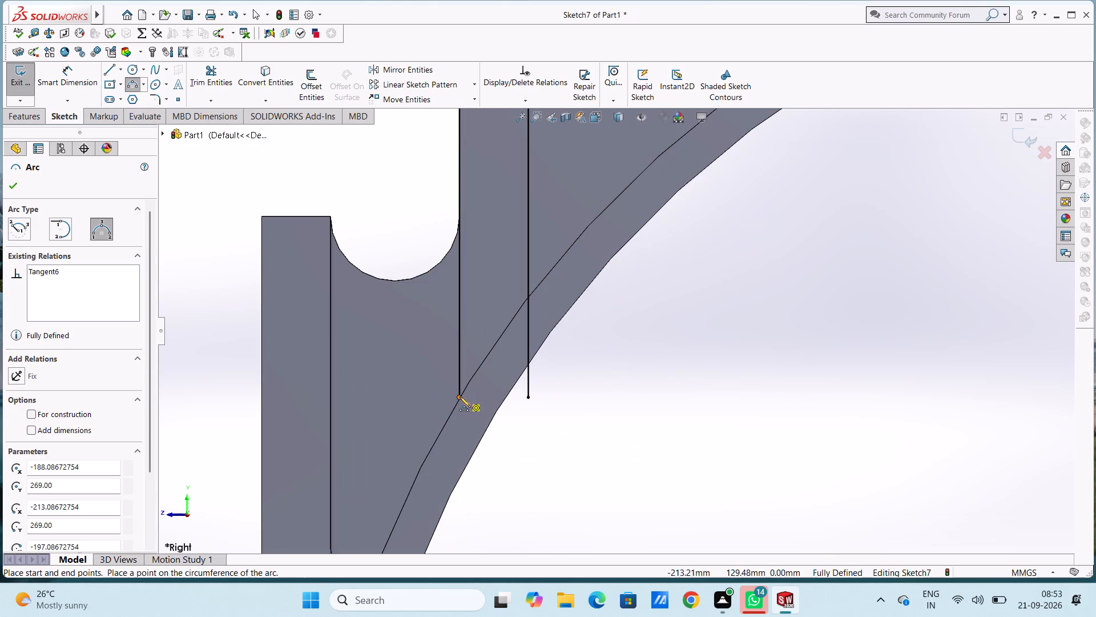
click(460, 396)
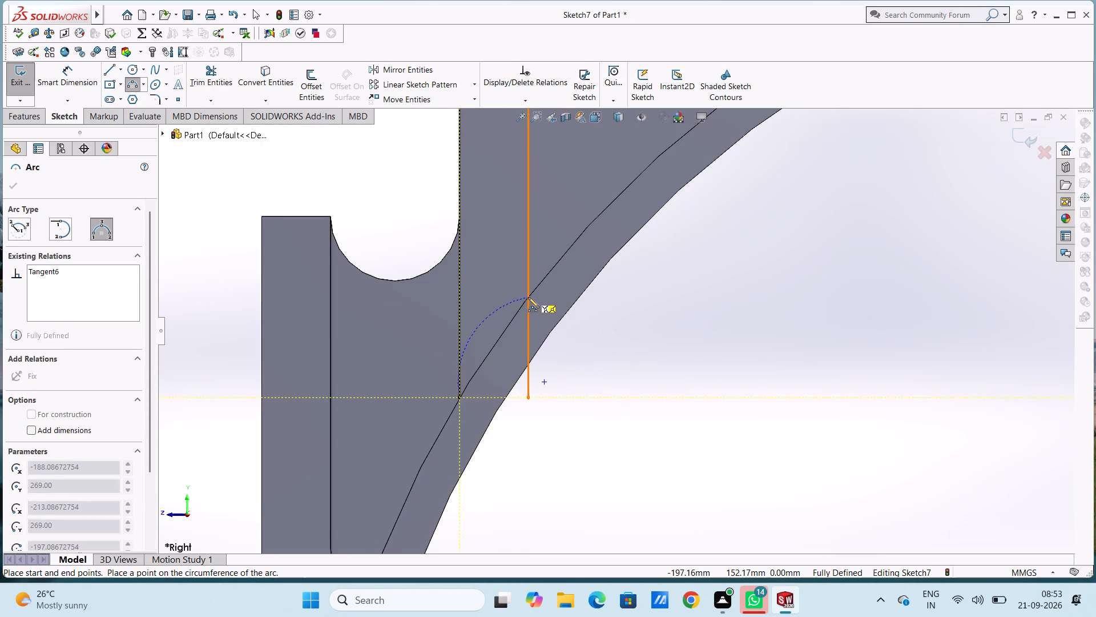
click(528, 297)
click(519, 311)
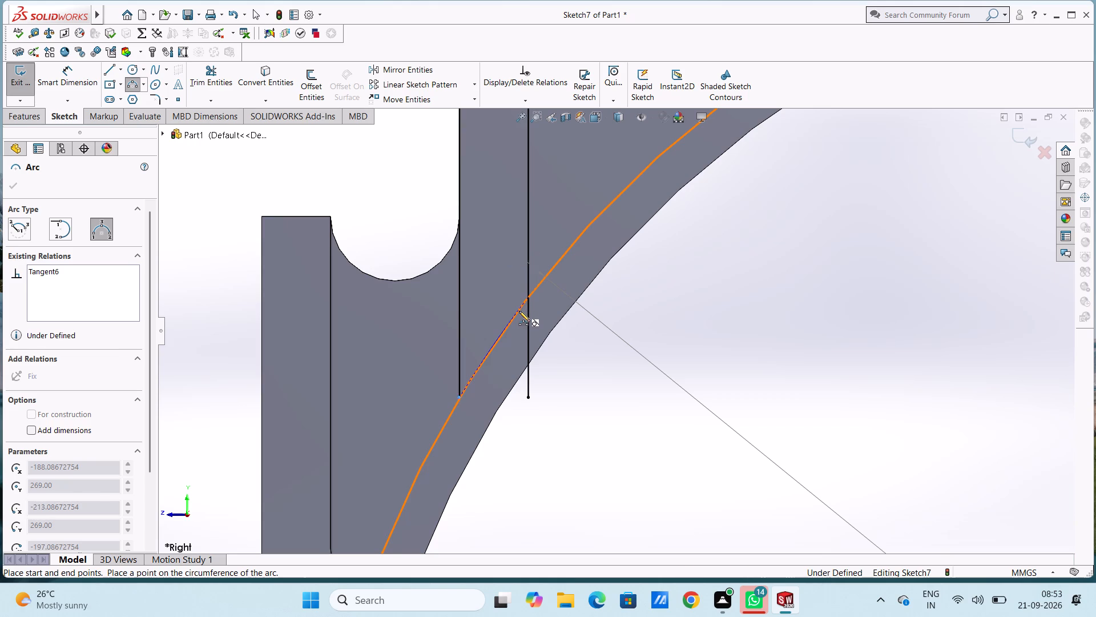
key(Escape)
key(Escape)
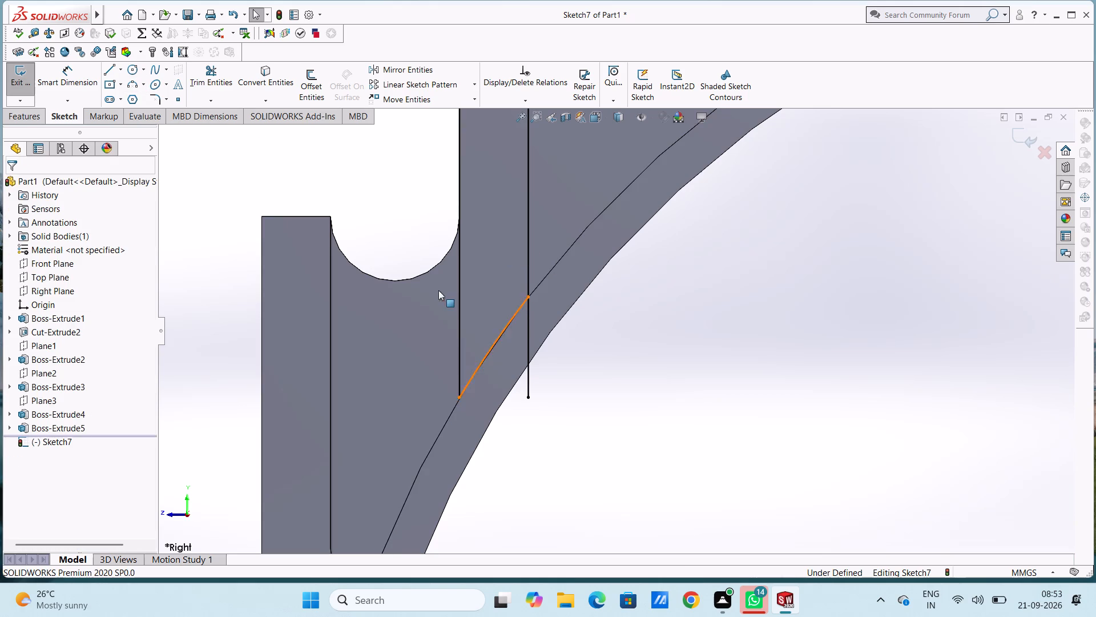
Trim the offset line's ends that extend past the two arcs.
click(196, 76)
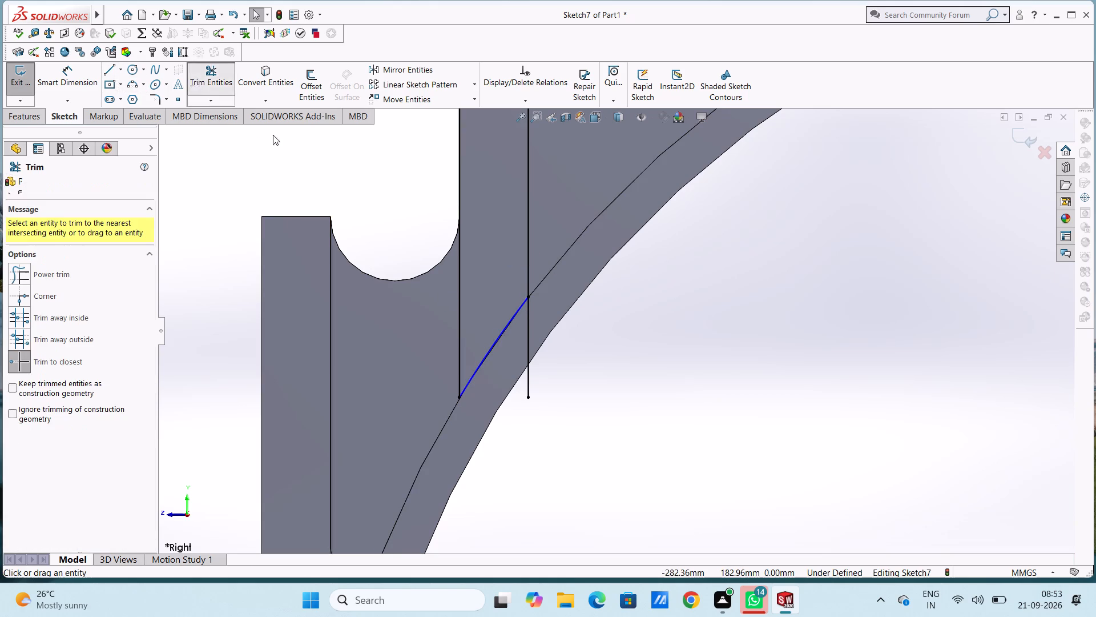
click(531, 332)
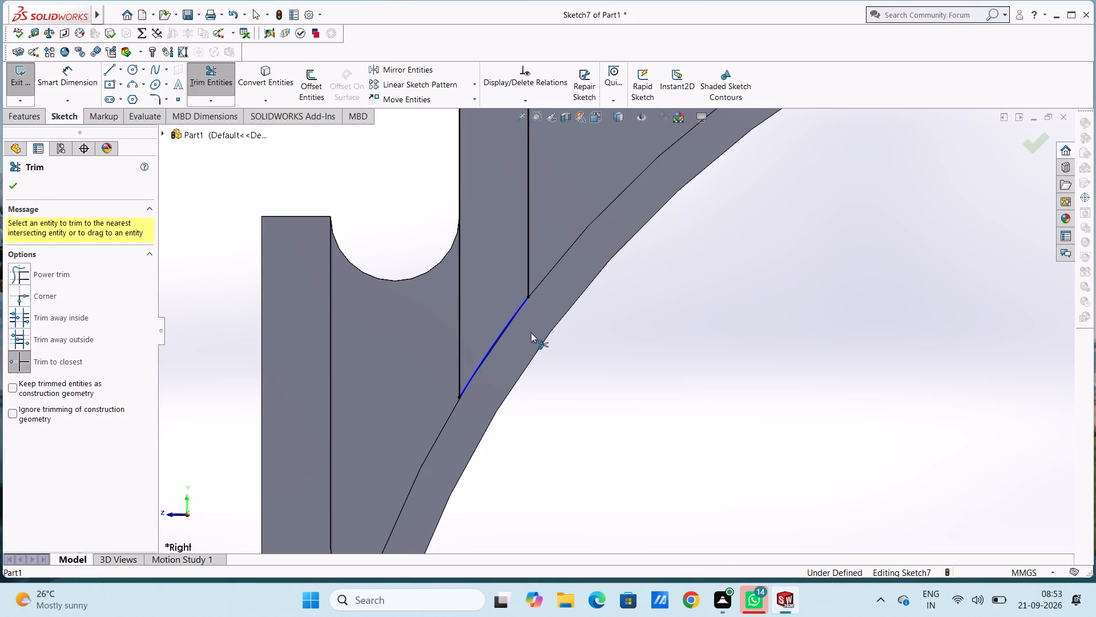
scroll(531, 332, up, 9)
scroll(616, 220, down, 7)
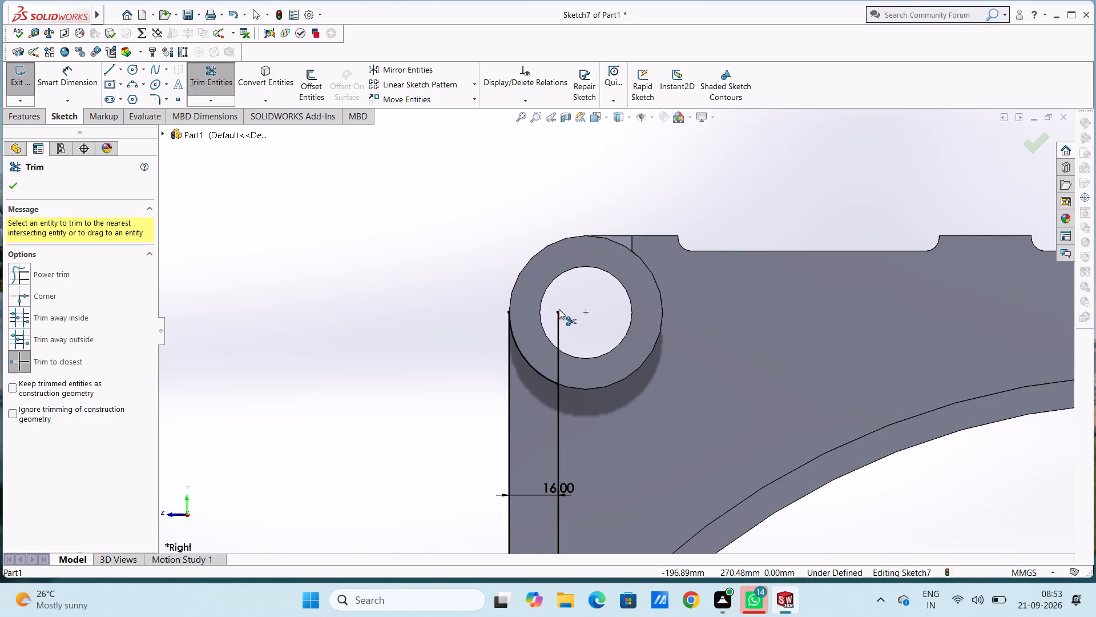
click(558, 322)
key(Escape)
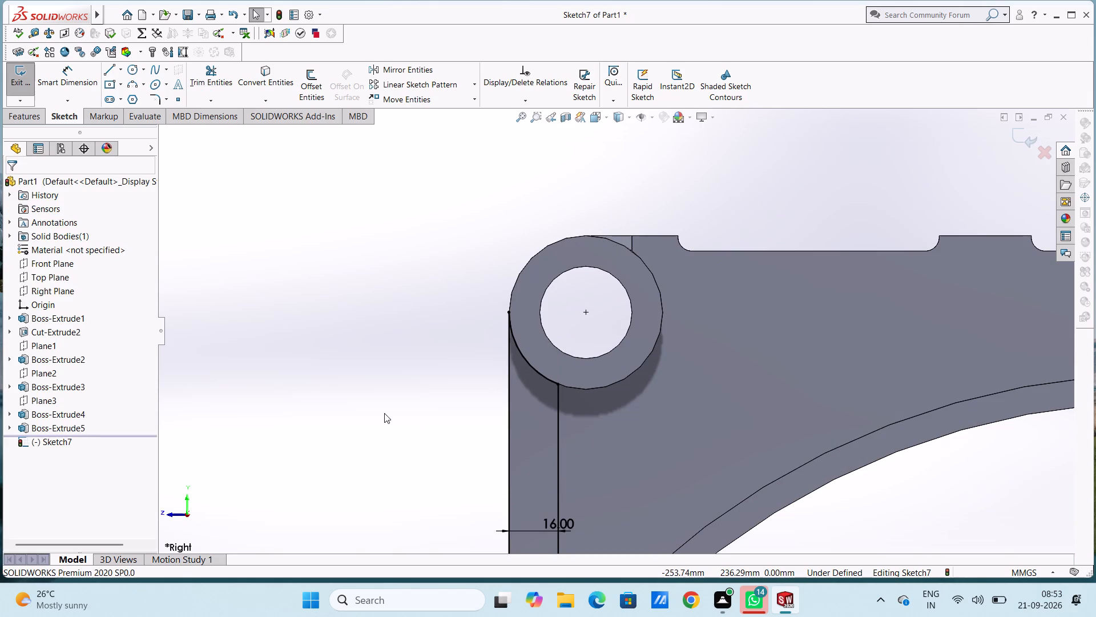
key(Escape)
Extrude the closed profile in the reversed direction towards the other plate, trying 170 and 150 mm before settling on 140 mm, merging the result.
scroll(384, 412, up, 7)
middle_drag(448, 331, 485, 378)
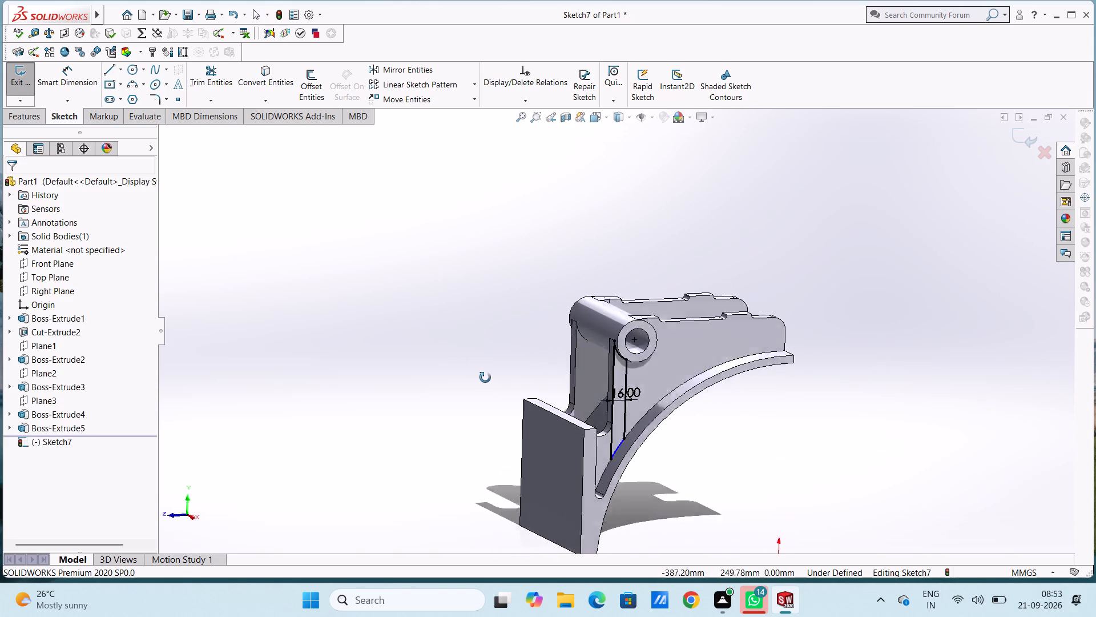
middle_drag(485, 378, 473, 419)
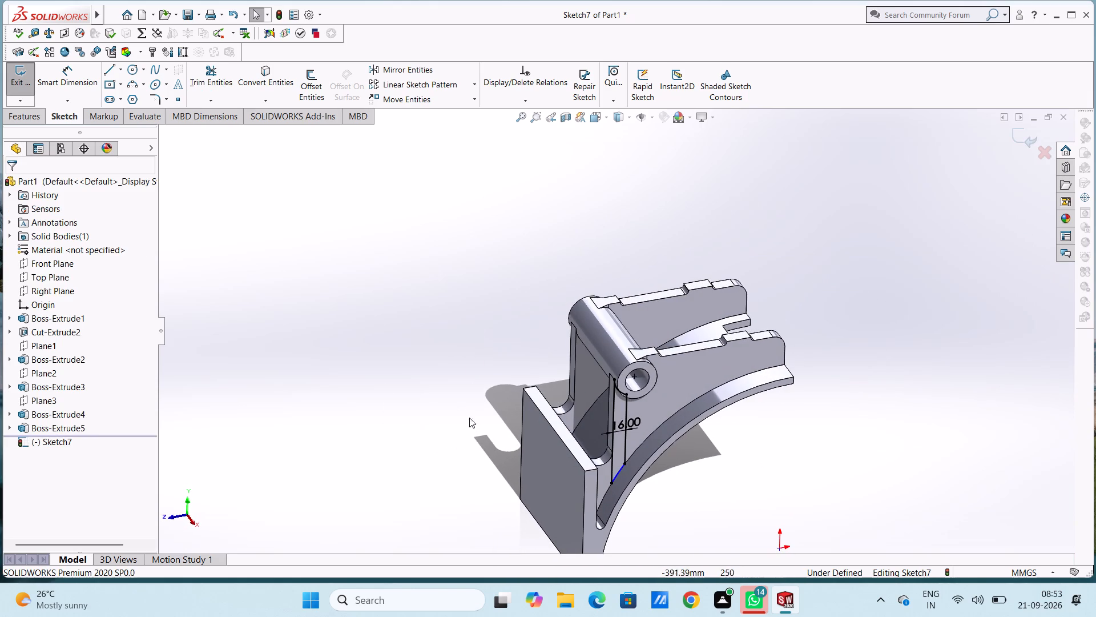
click(22, 121)
click(33, 87)
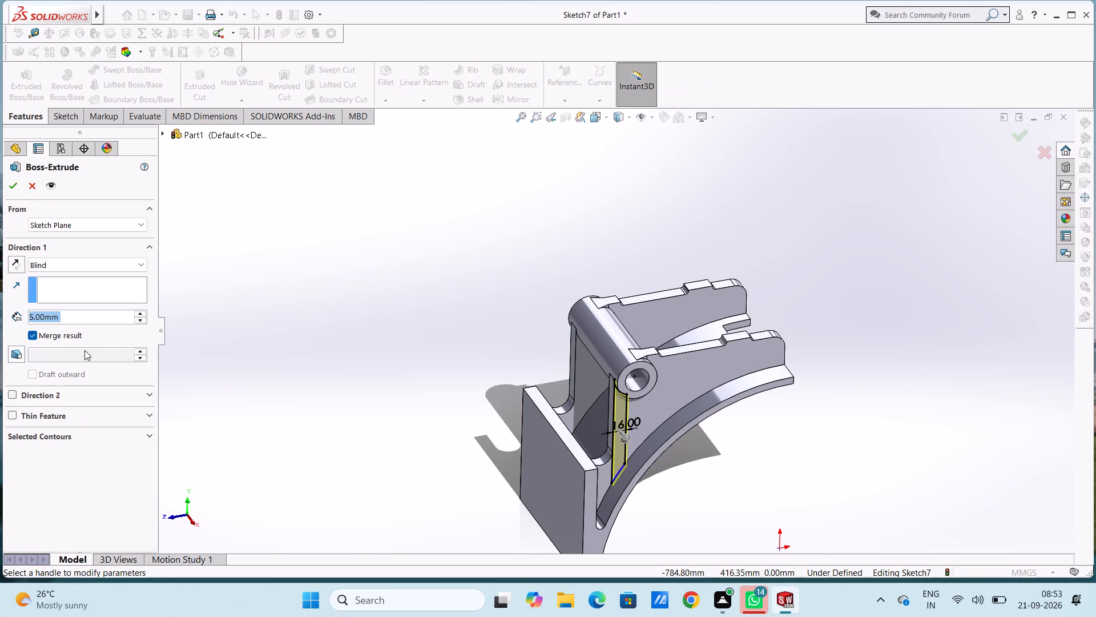
click(15, 266)
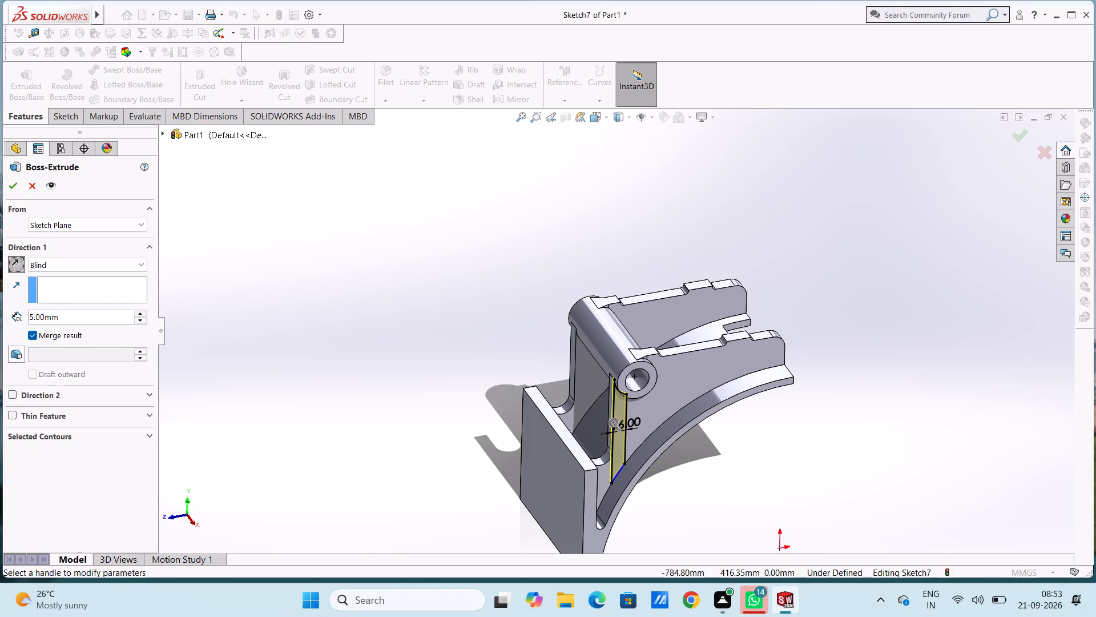
double_click(74, 318)
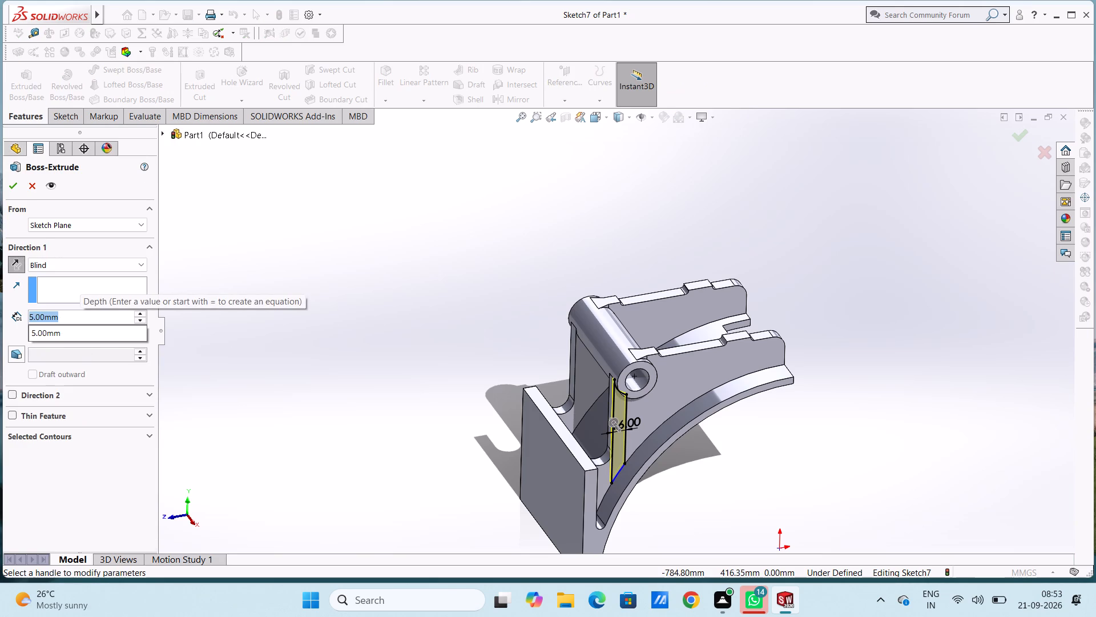
text(170)
key(Return)
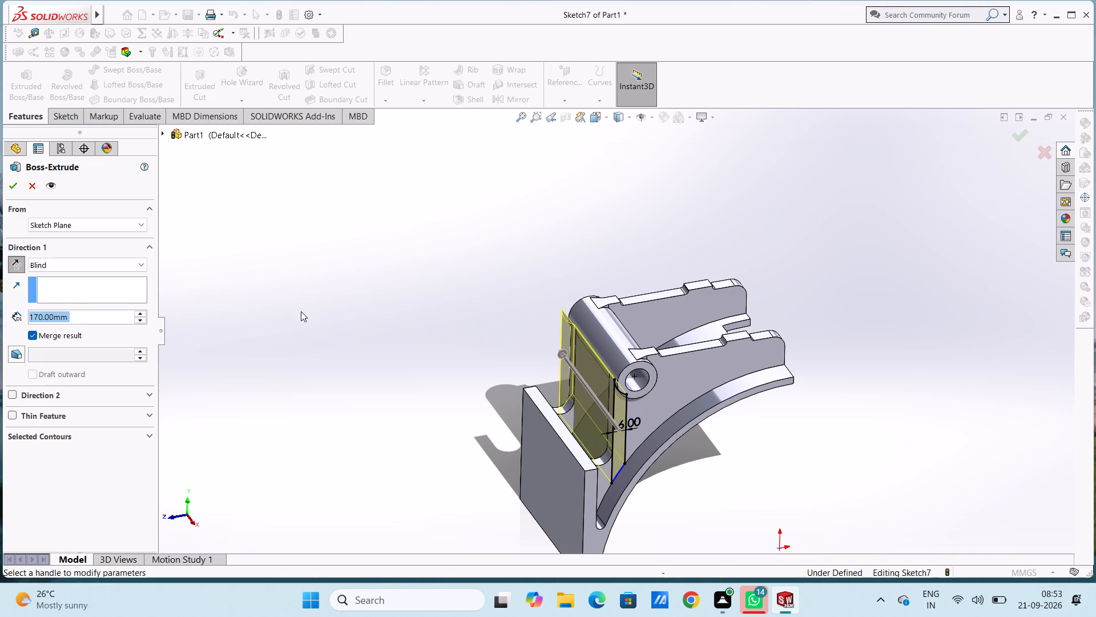
scroll(371, 300, up, 1)
middle_drag(375, 303, 409, 363)
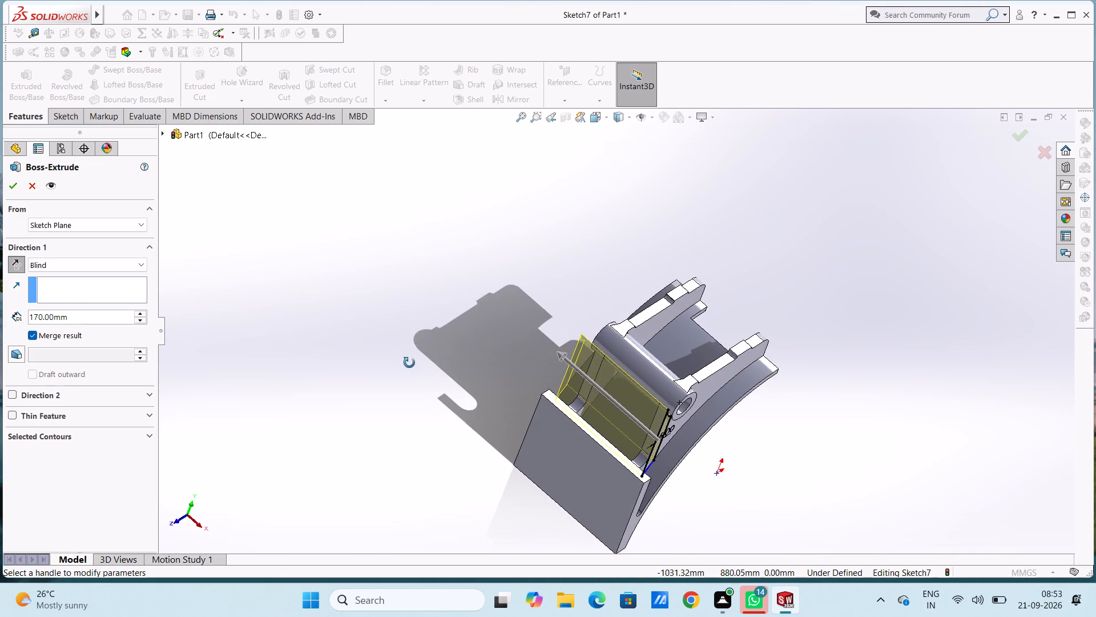
middle_drag(409, 363, 406, 371)
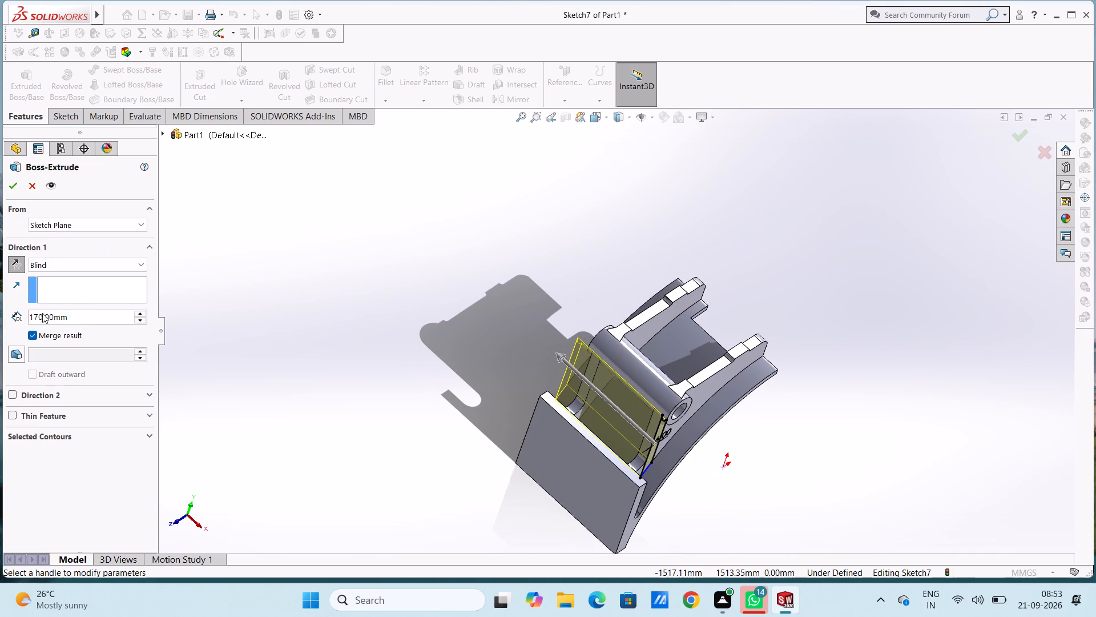
double_click(77, 316)
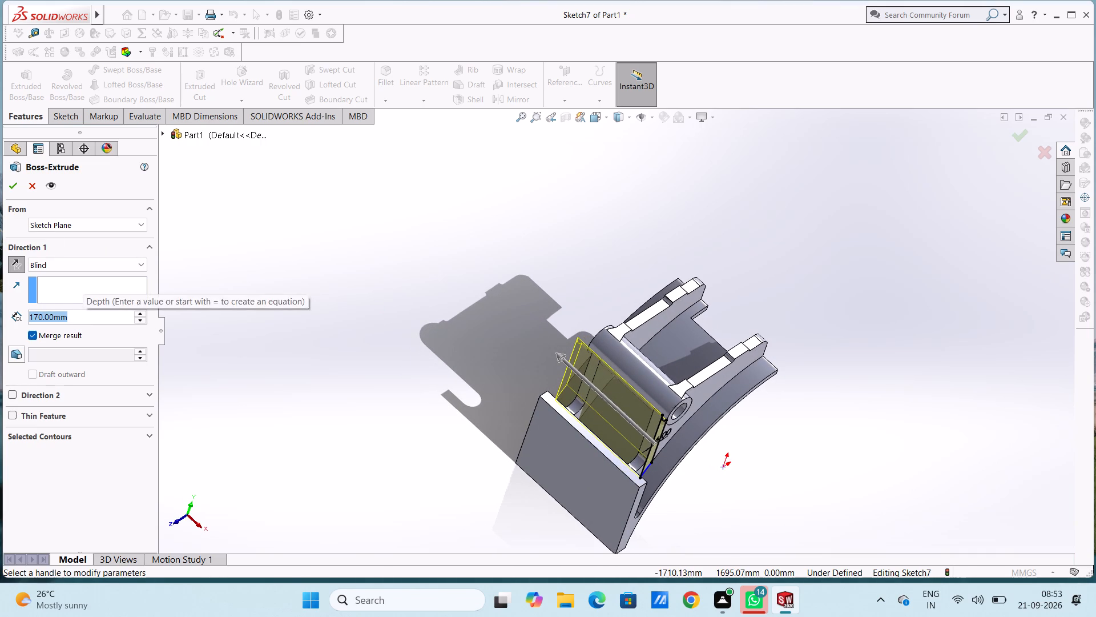
text(150)
key(Return)
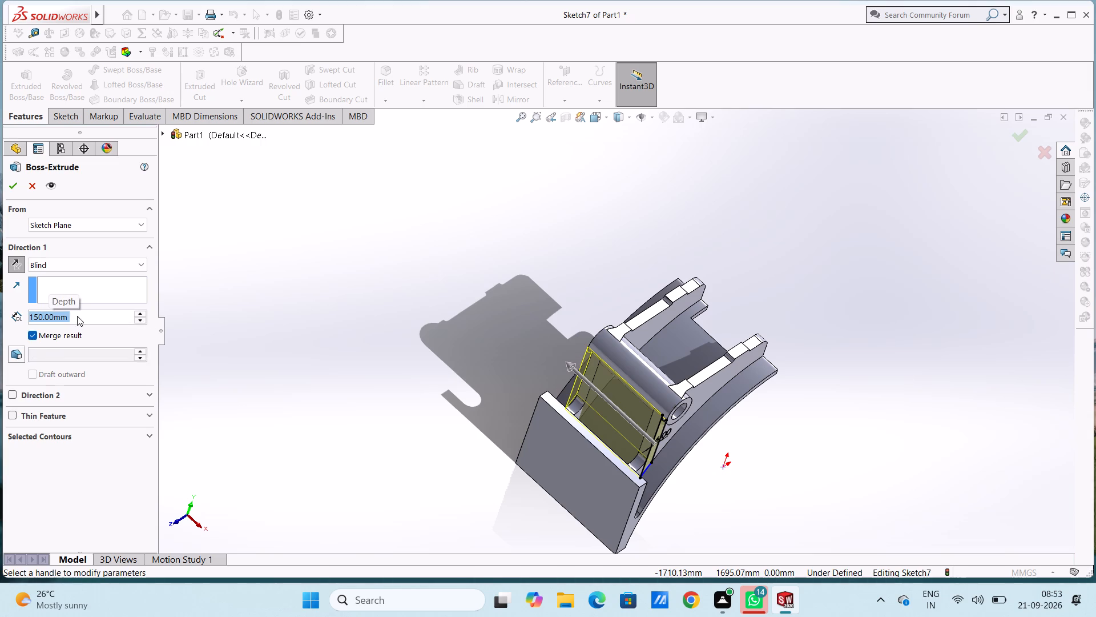
text(140)
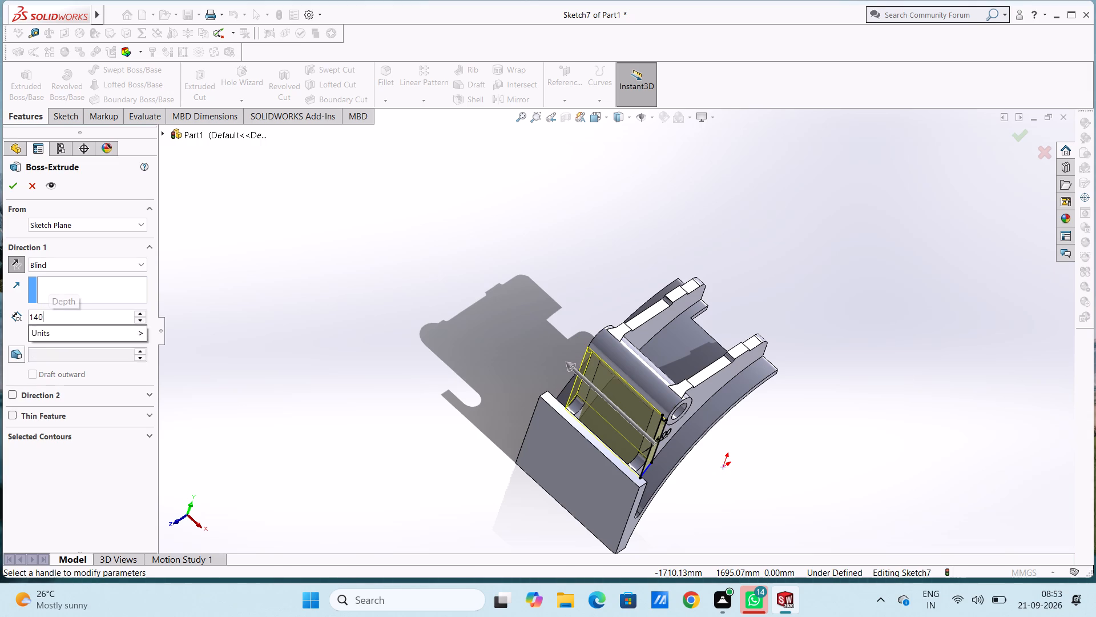
key(Return)
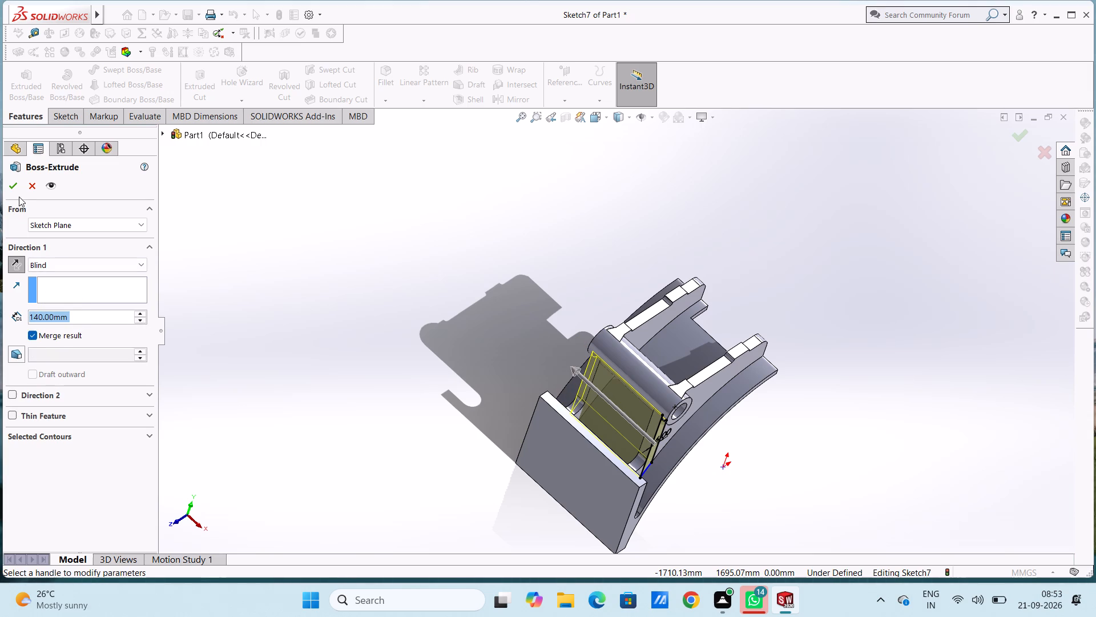
click(15, 189)
click(285, 274)
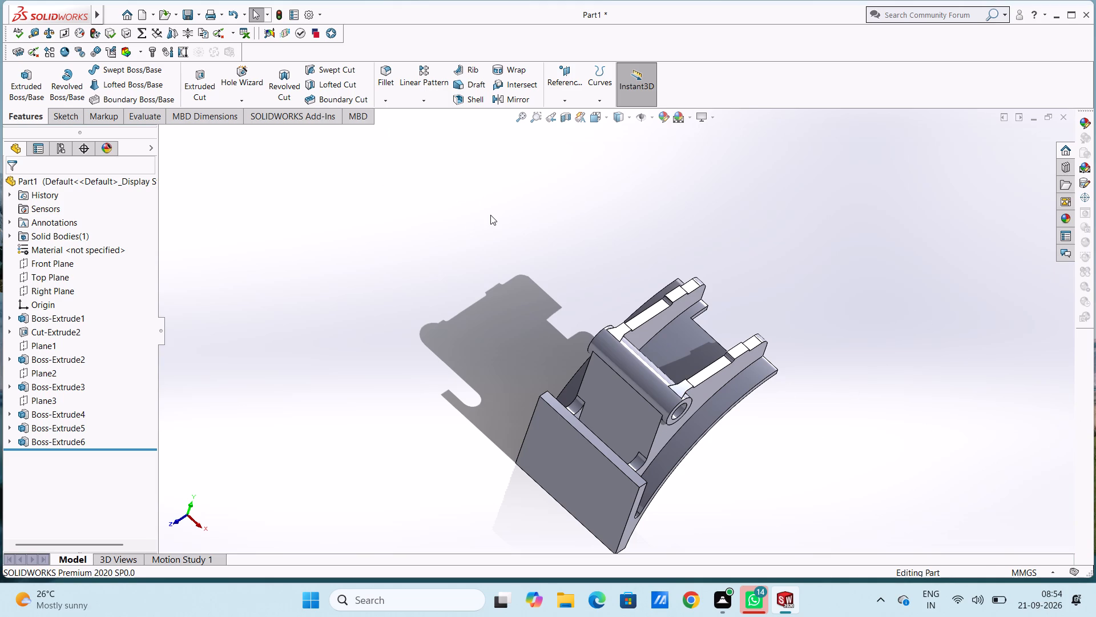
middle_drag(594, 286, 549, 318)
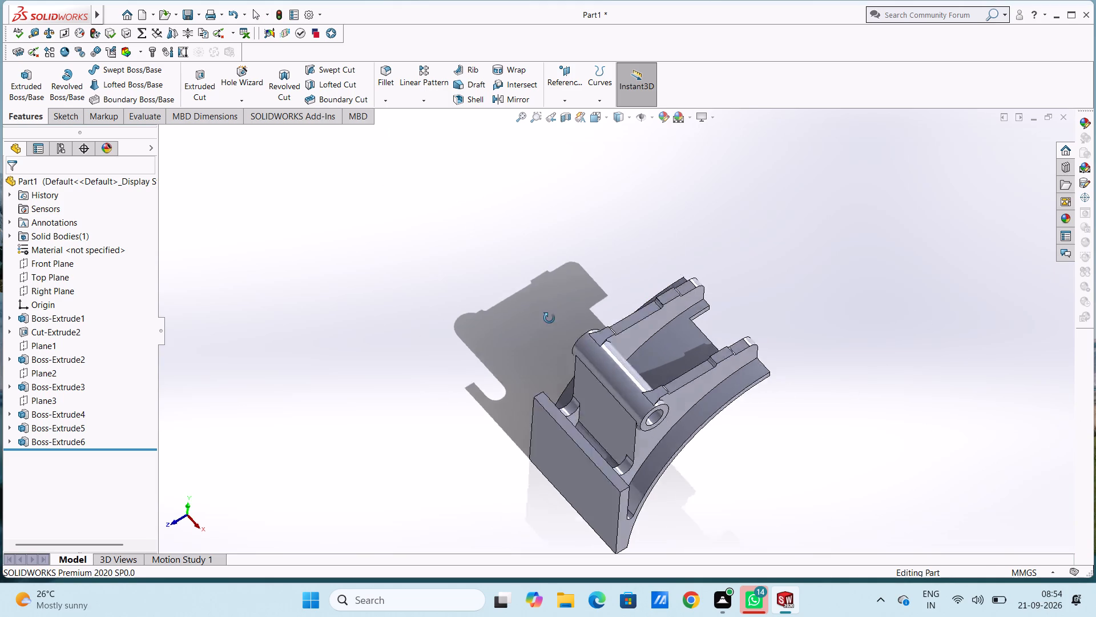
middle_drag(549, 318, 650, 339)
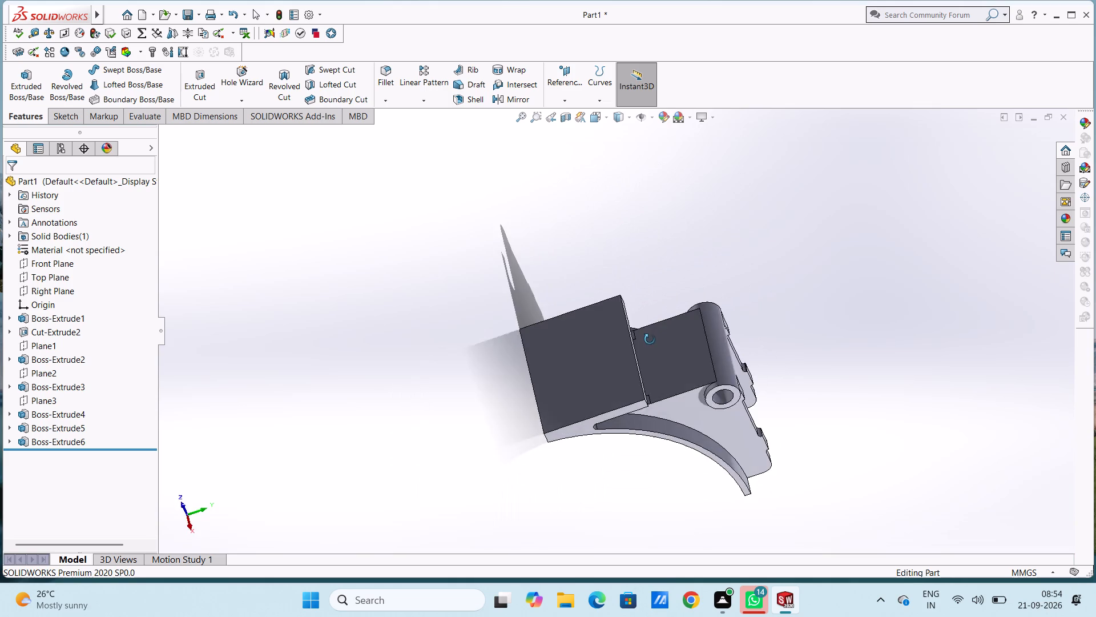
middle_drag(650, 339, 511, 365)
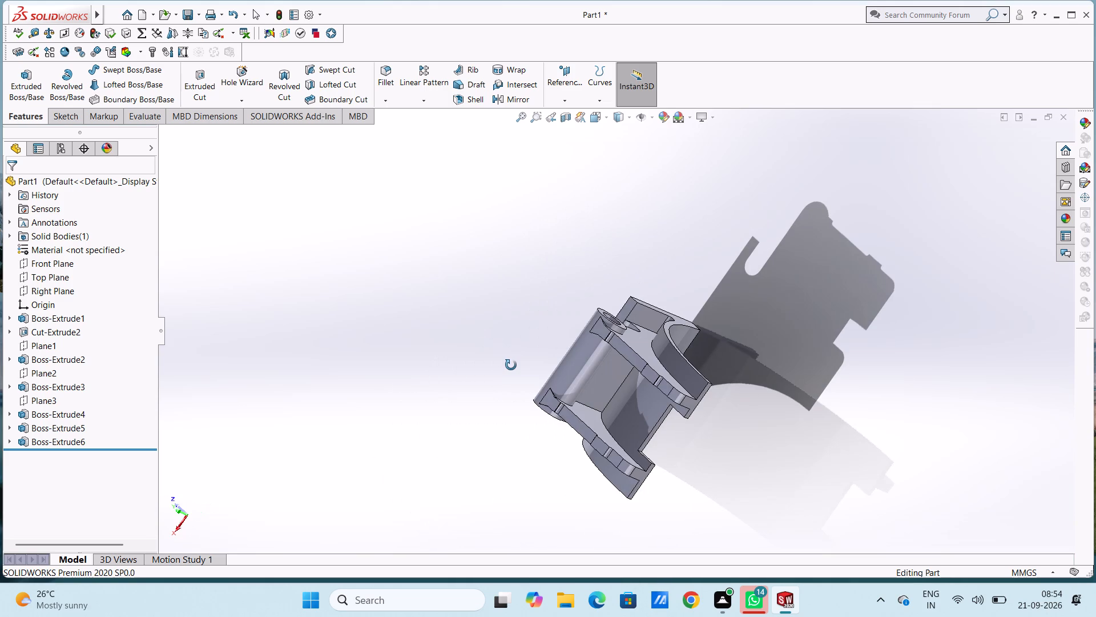
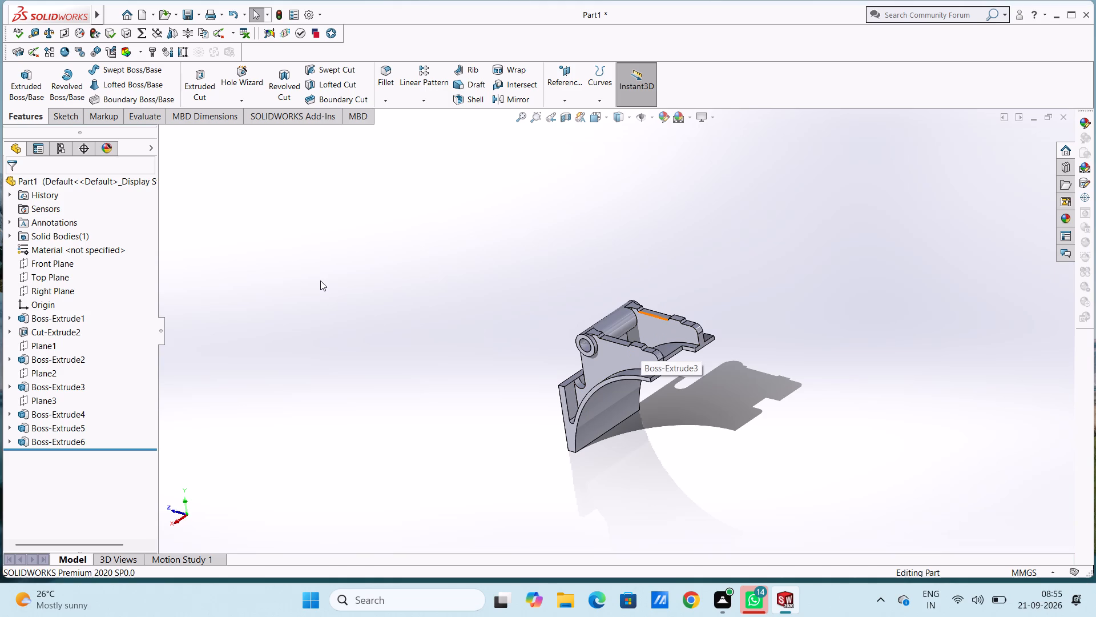
Start a new sketch on the outer side face of the ring-and-hook plate.
key(ctrl+3)
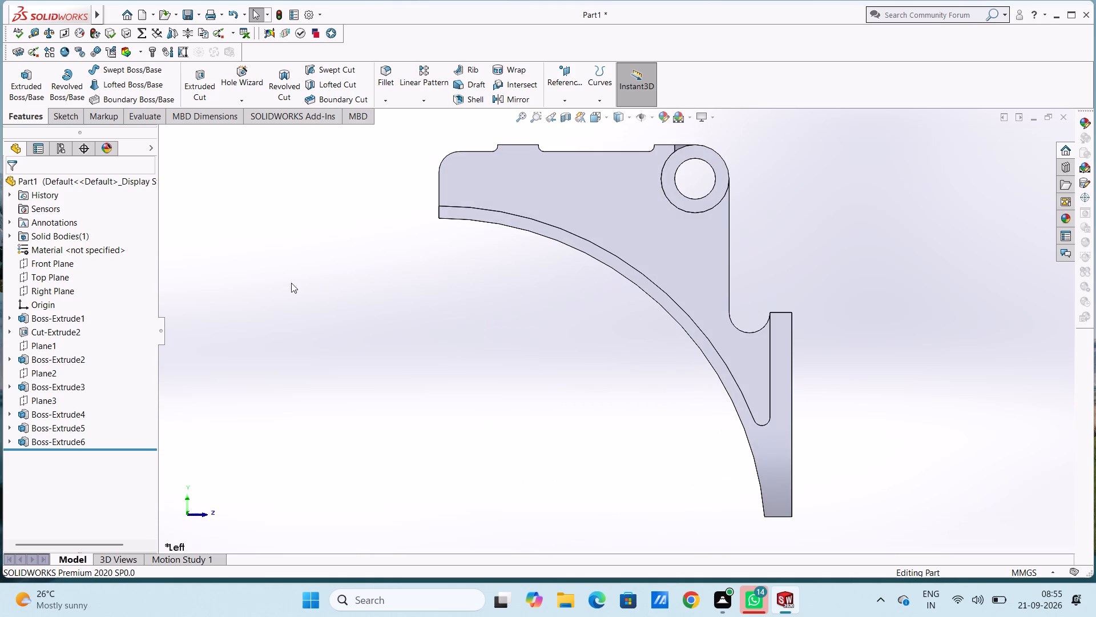
click(591, 185)
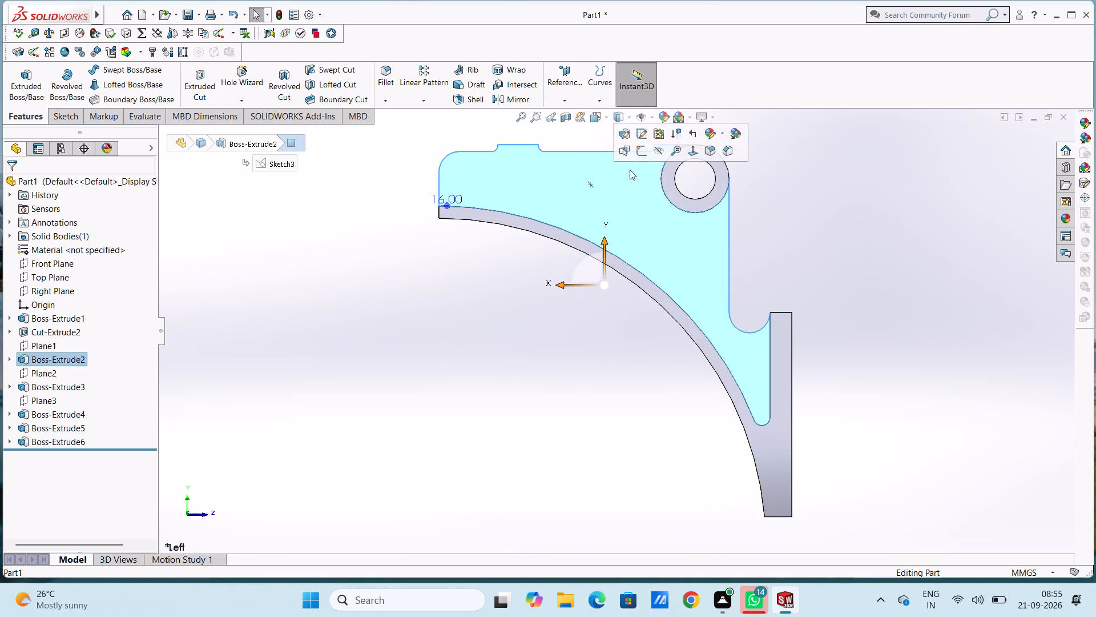
click(636, 152)
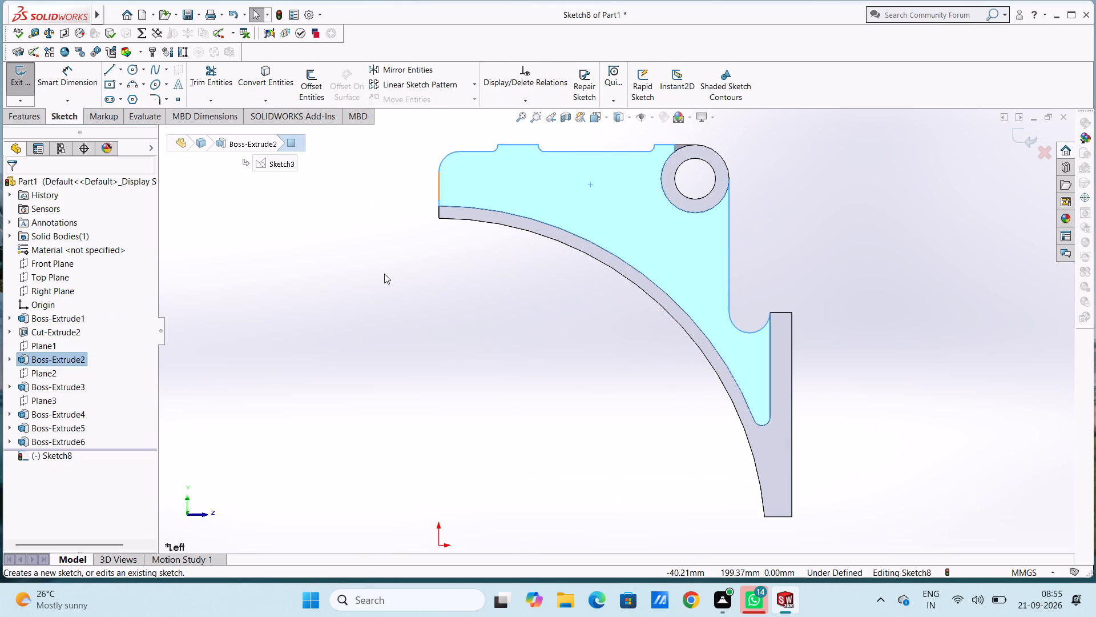
click(384, 274)
scroll(696, 168, up, 3)
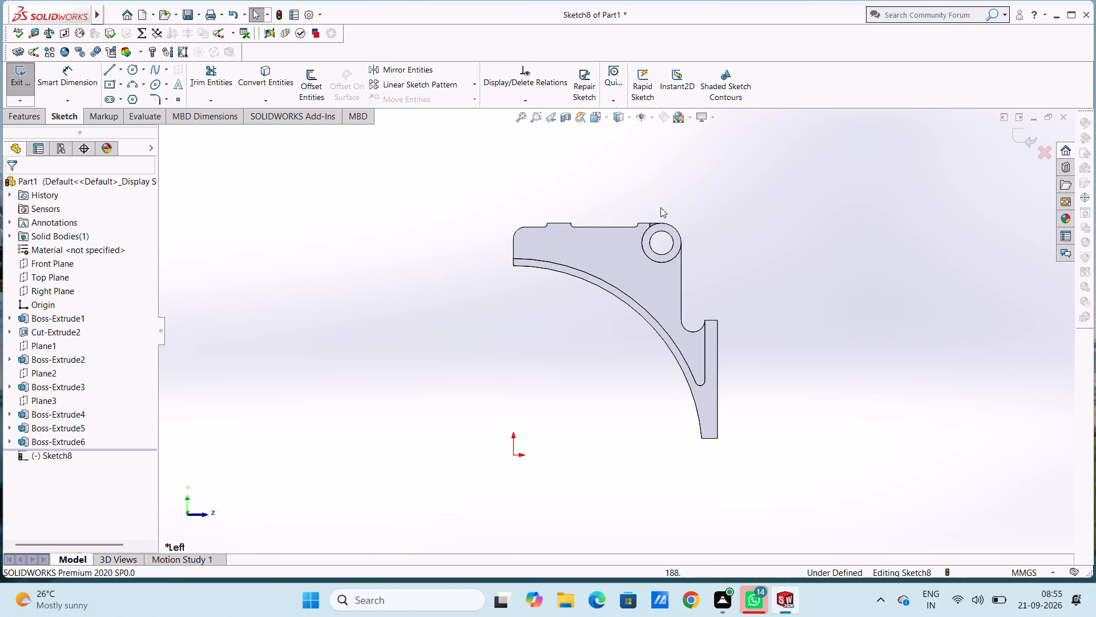
scroll(654, 225, down, 4)
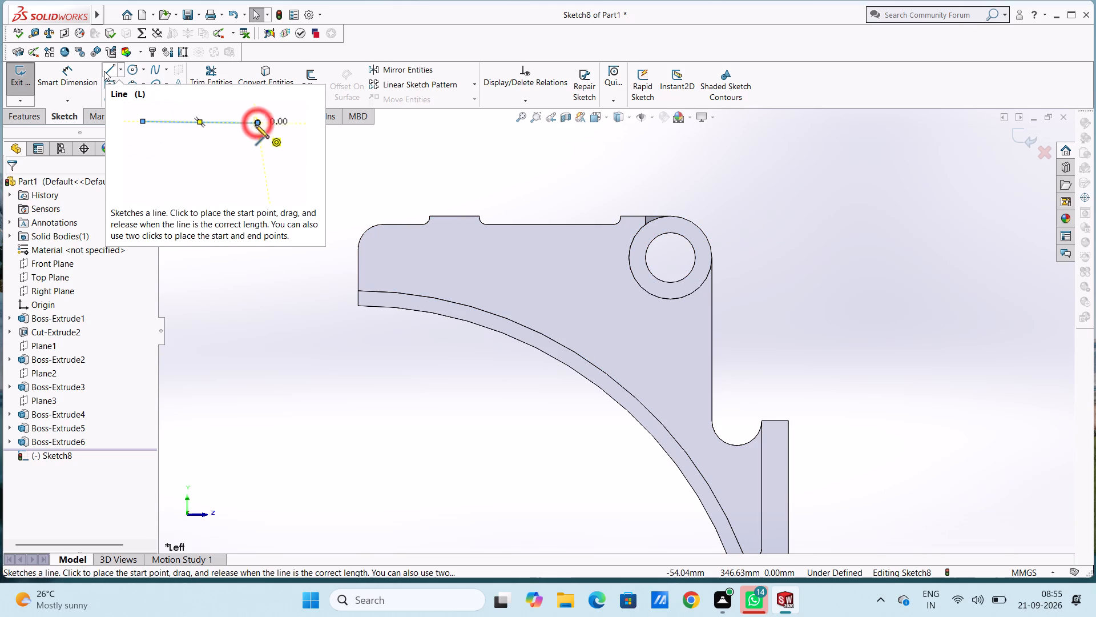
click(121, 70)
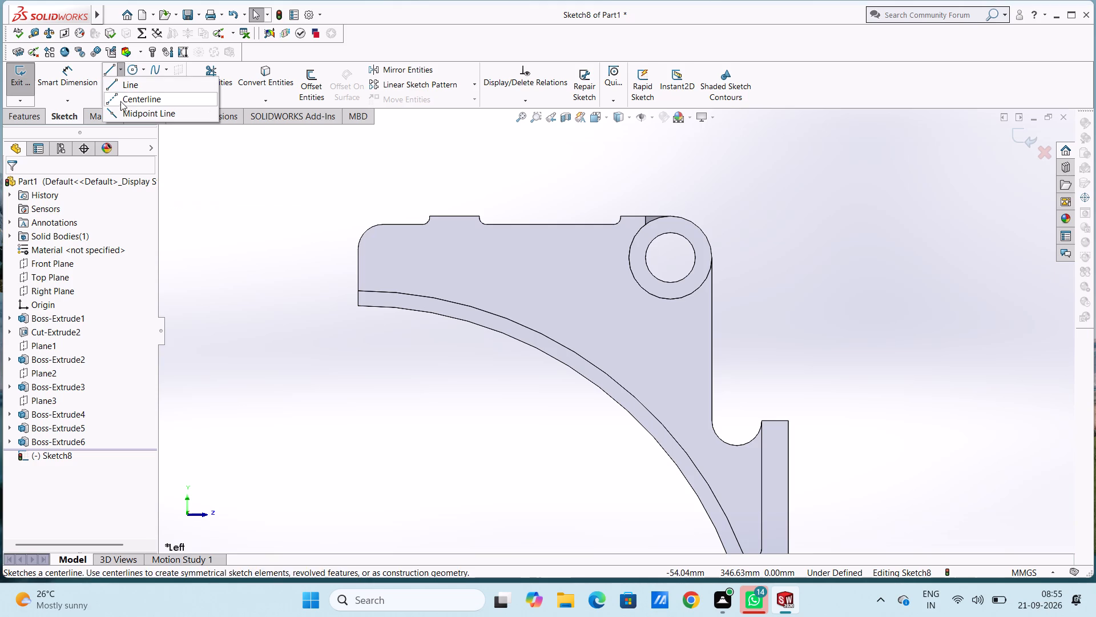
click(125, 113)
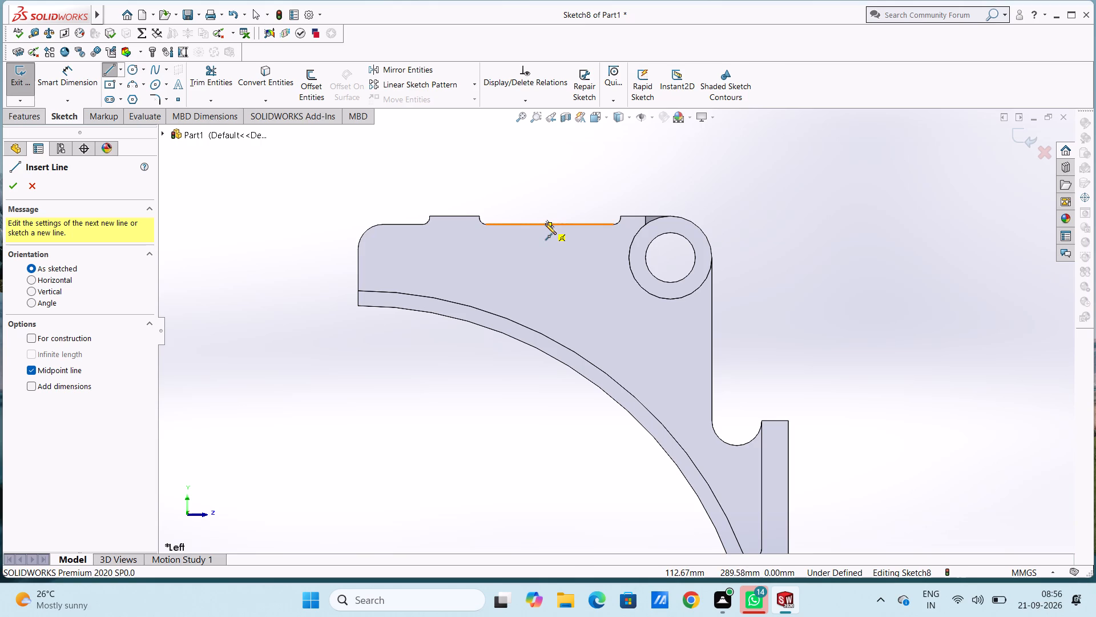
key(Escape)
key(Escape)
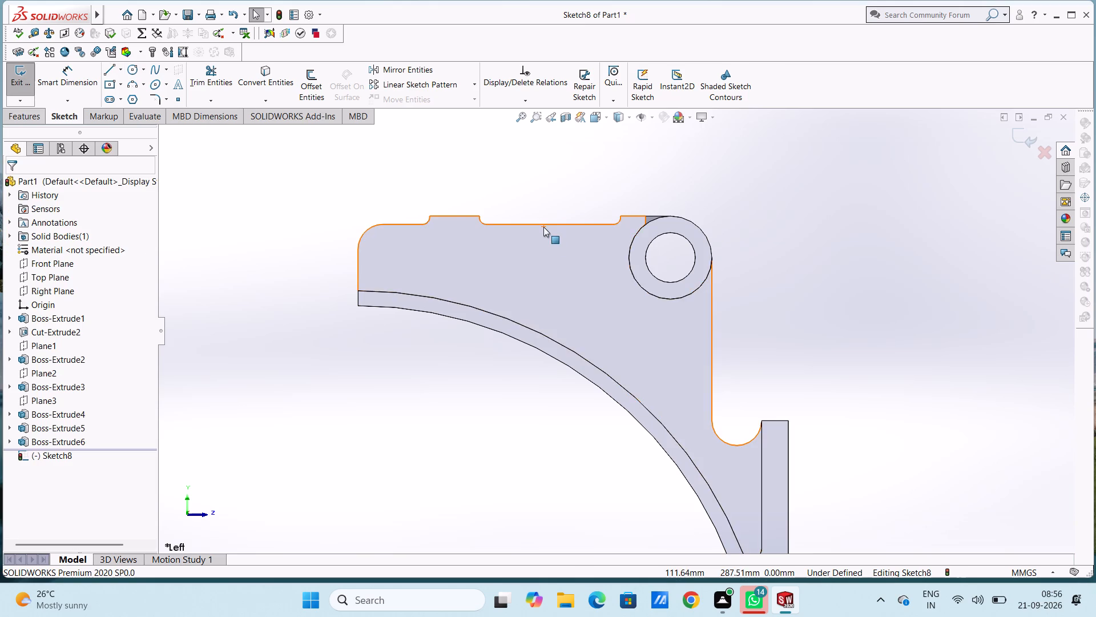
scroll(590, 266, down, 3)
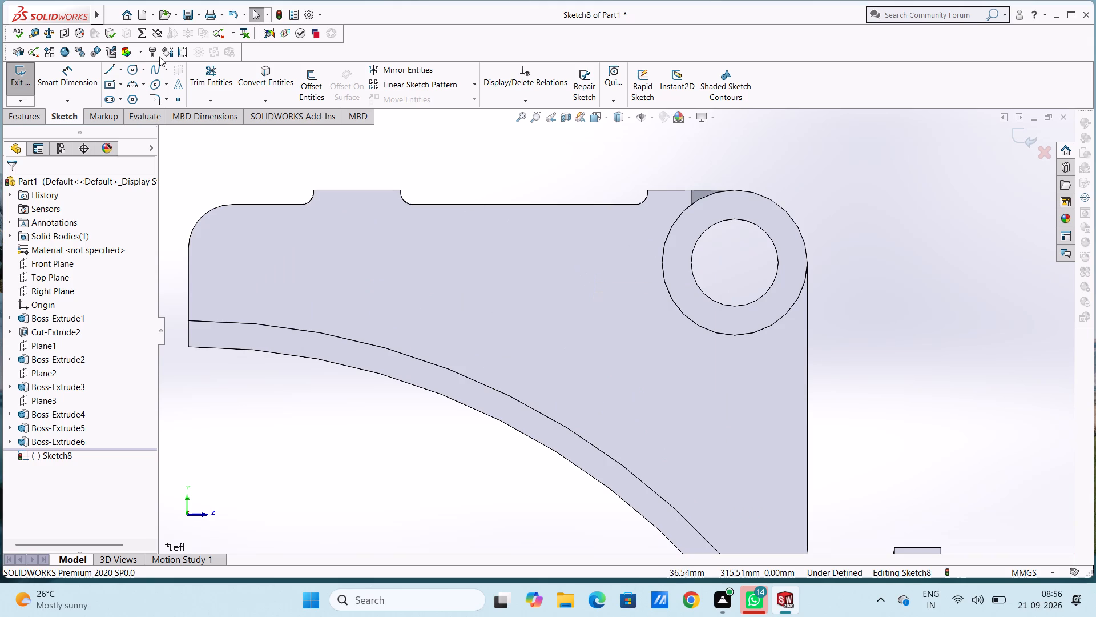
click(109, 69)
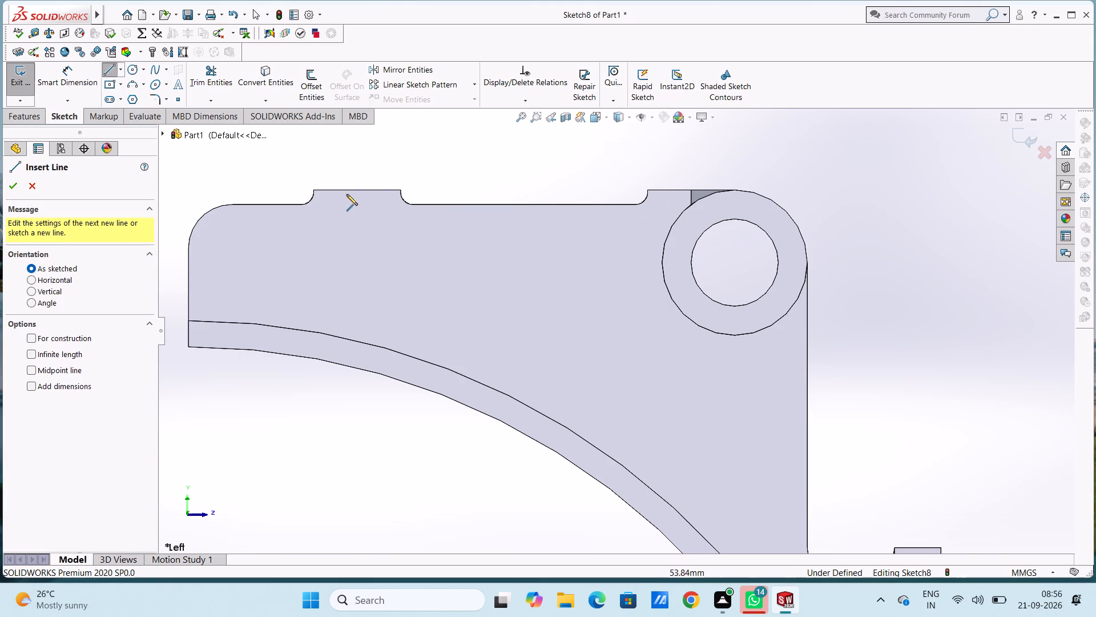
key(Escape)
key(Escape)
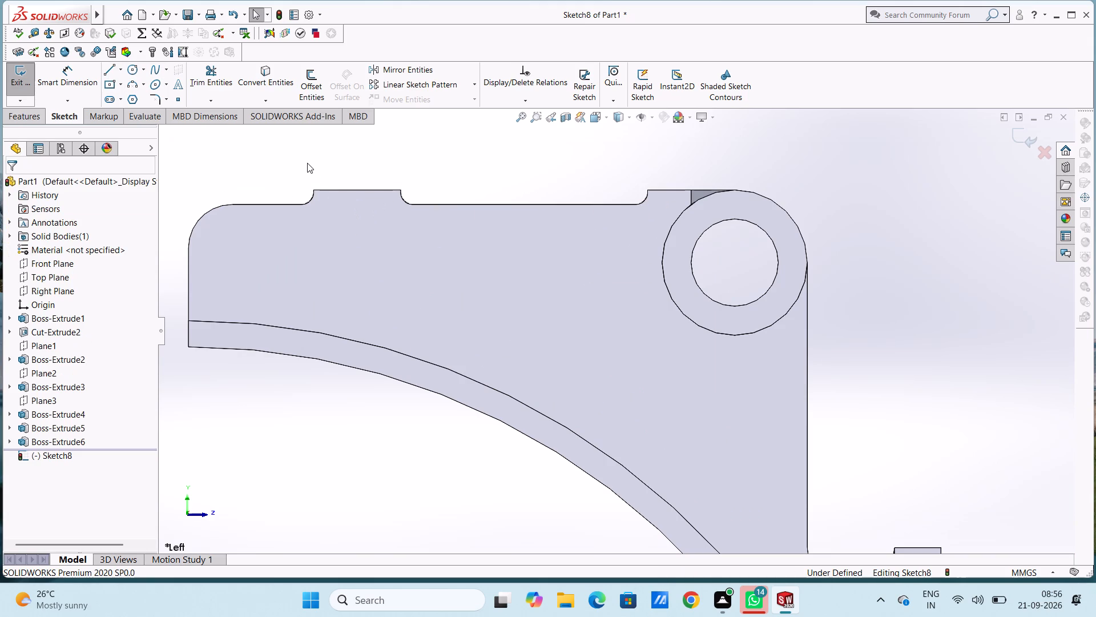
Offset the plate's straight top edge between the two raised pads 15 mm inward onto the plate's face.
key(ctrl+4)
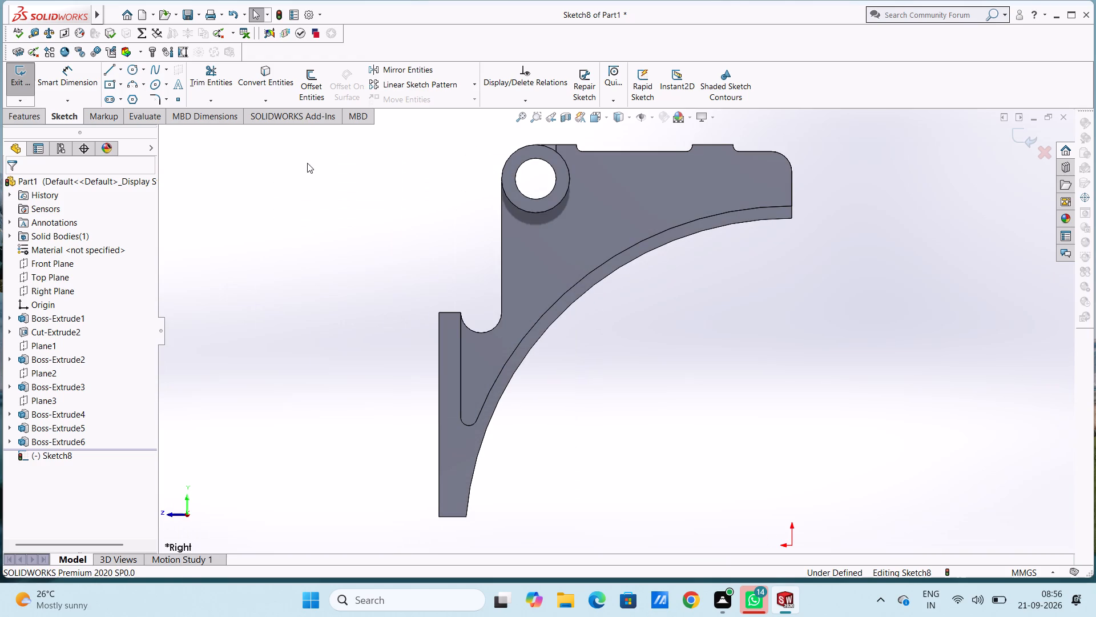
scroll(711, 172, up, 2)
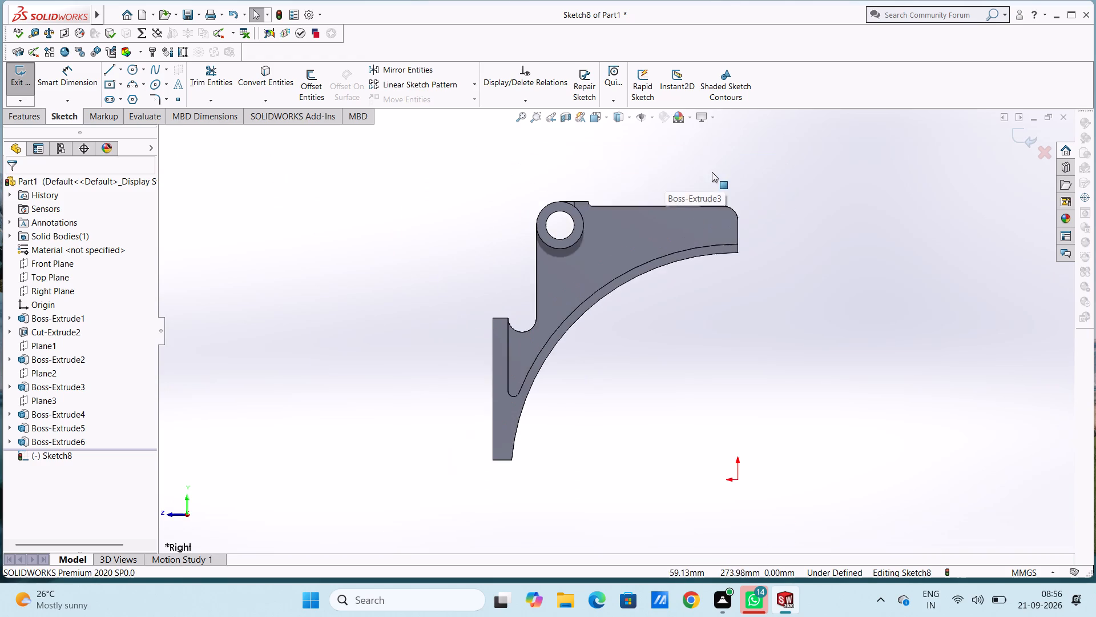
scroll(712, 172, up, 1)
scroll(686, 261, down, 5)
scroll(478, 177, down, 2)
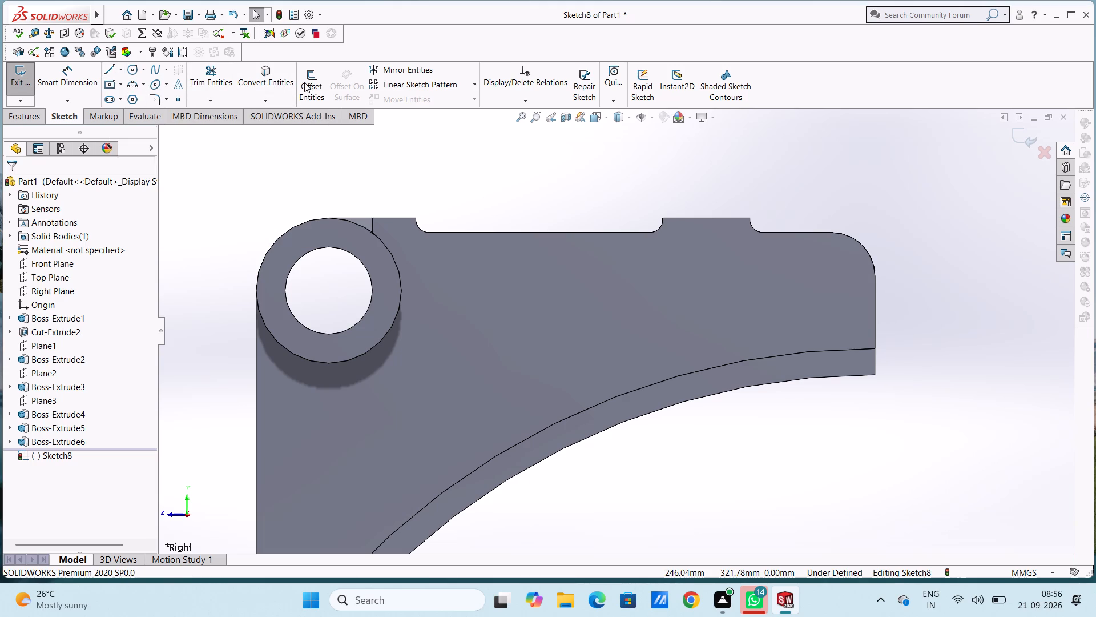
click(305, 81)
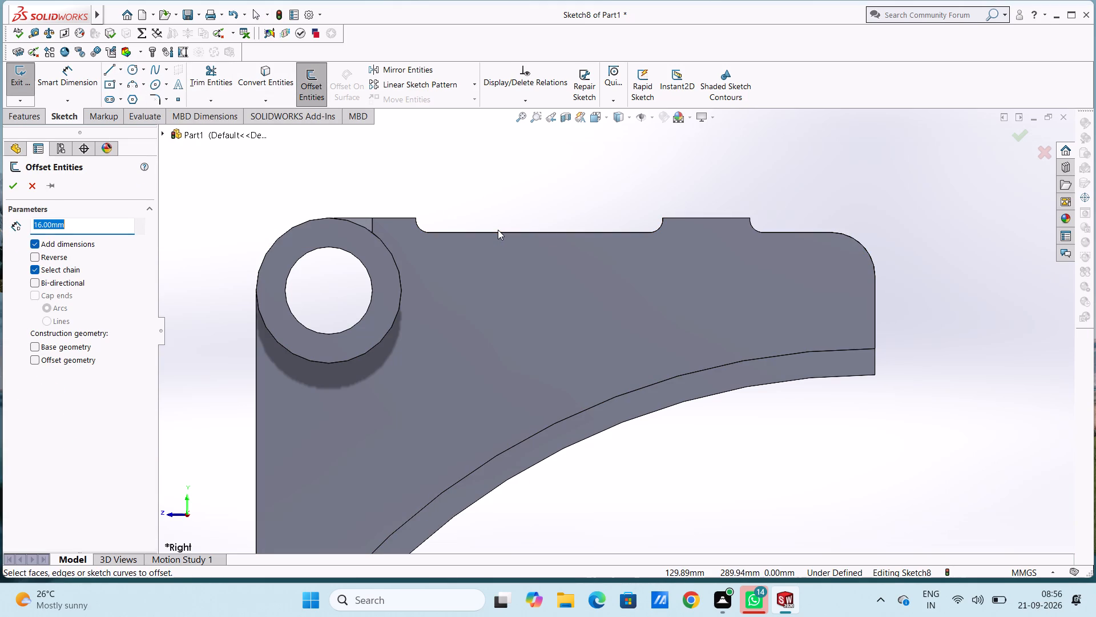
click(498, 230)
click(500, 231)
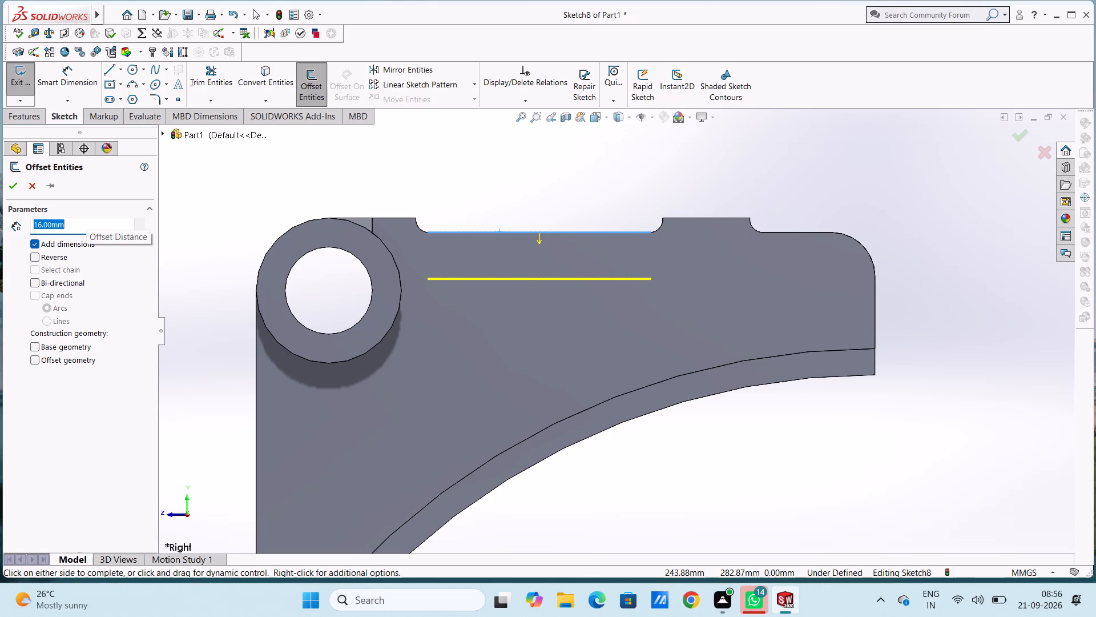
text(15)
key(Return)
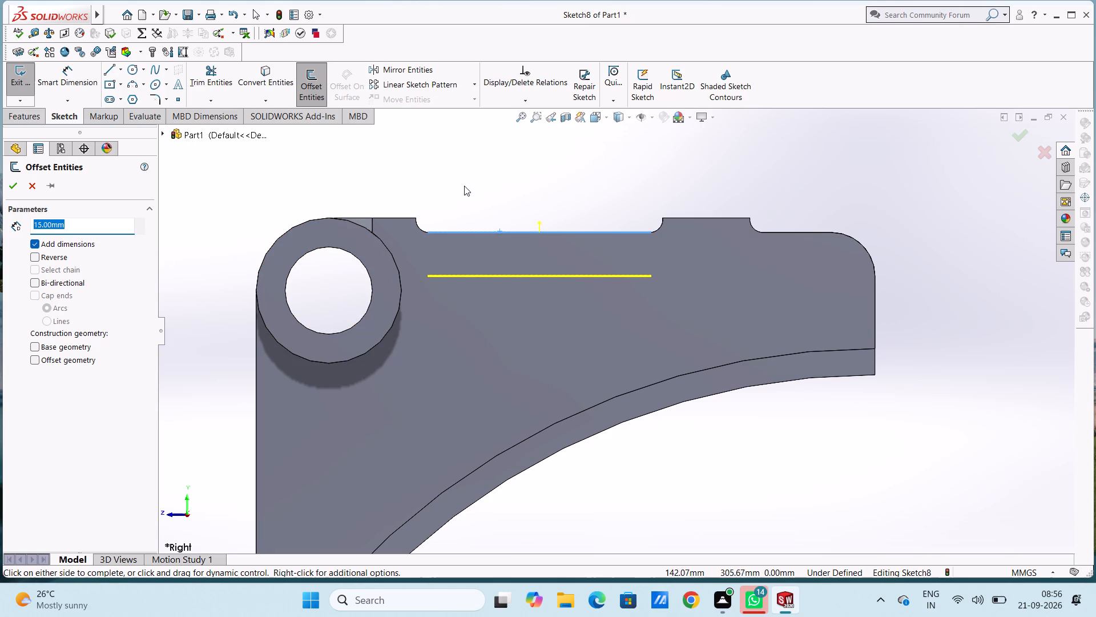
click(8, 186)
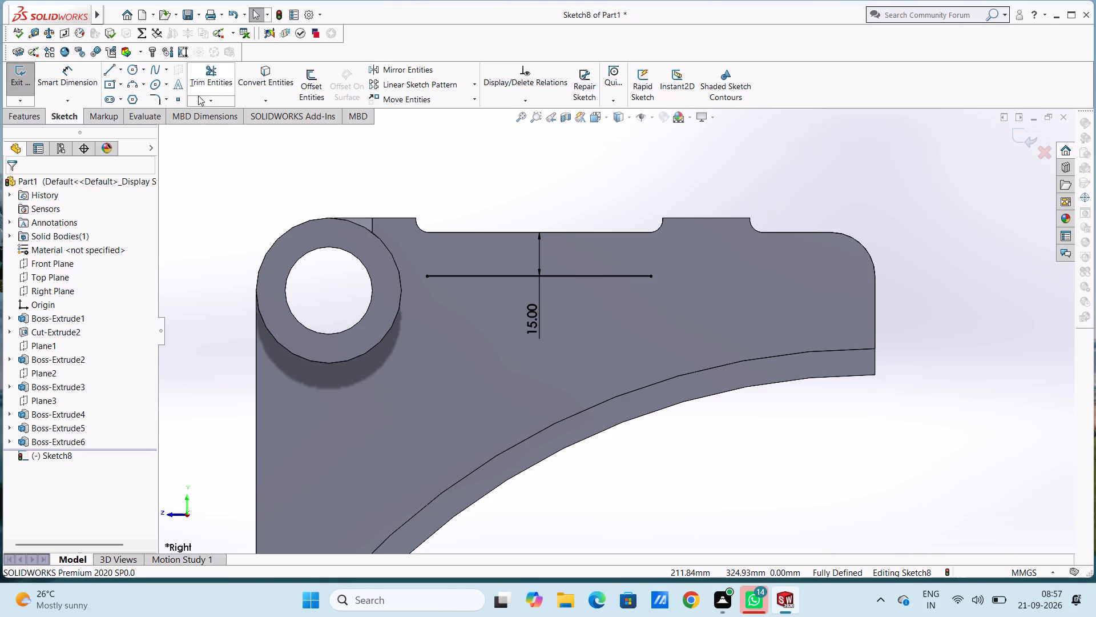
Draw a midpoint line along the offset line, centred on its midpoint, with a 30 mm half length.
click(119, 71)
click(131, 111)
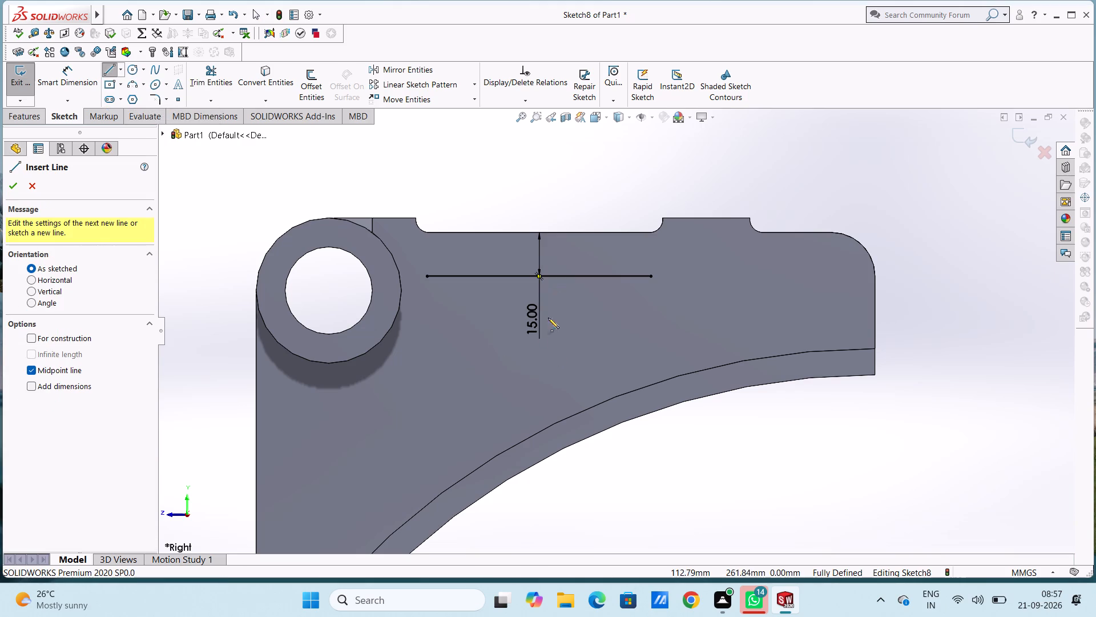
click(539, 277)
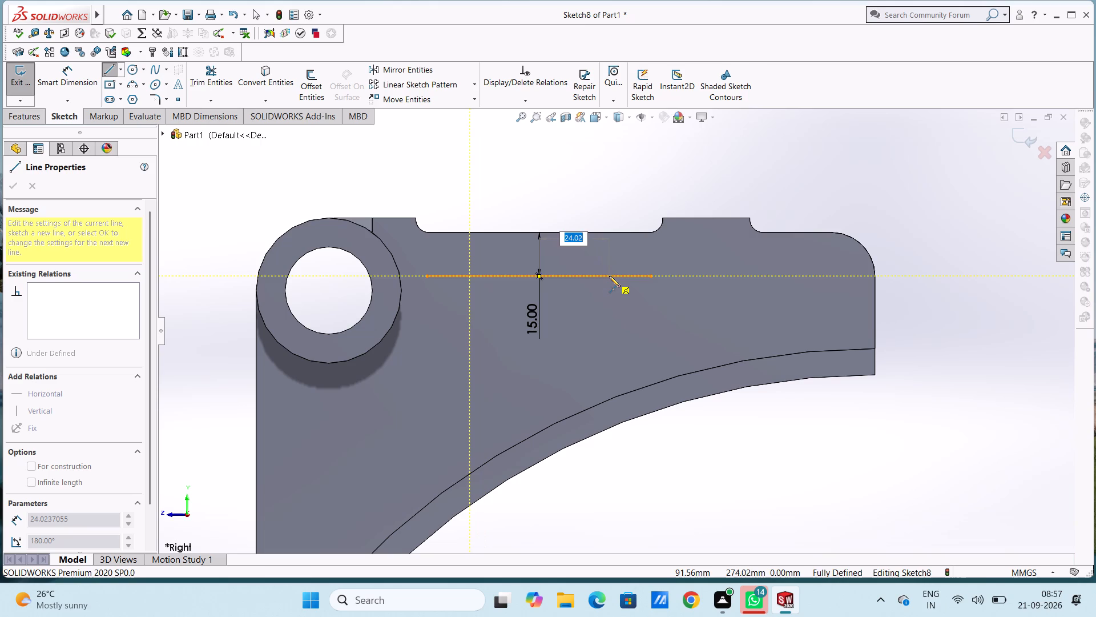
text(30)
key(Return)
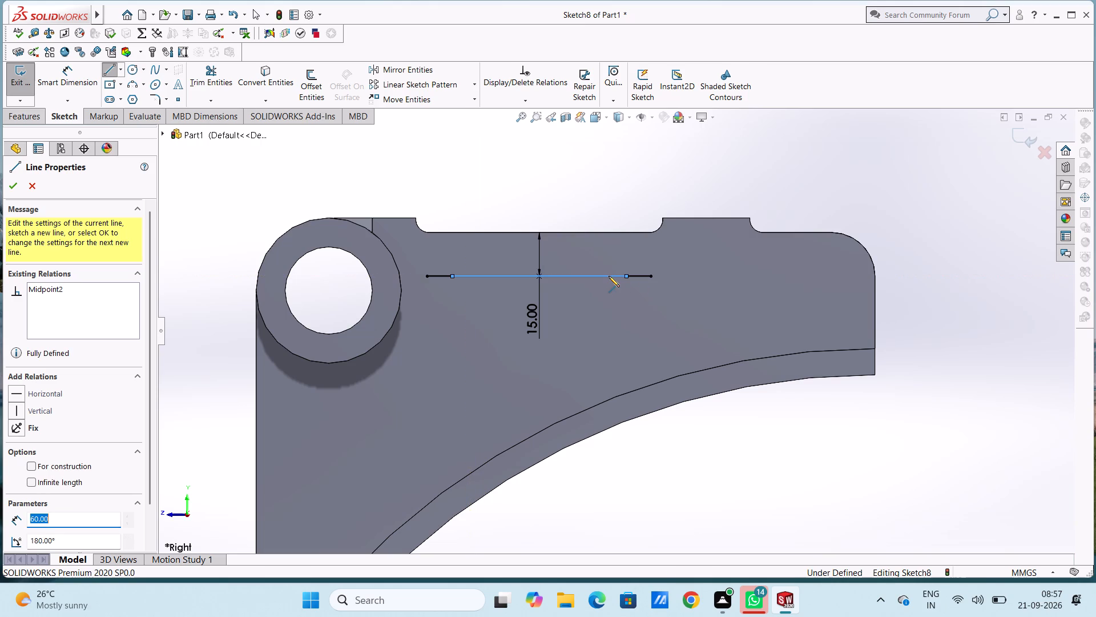
key(Escape)
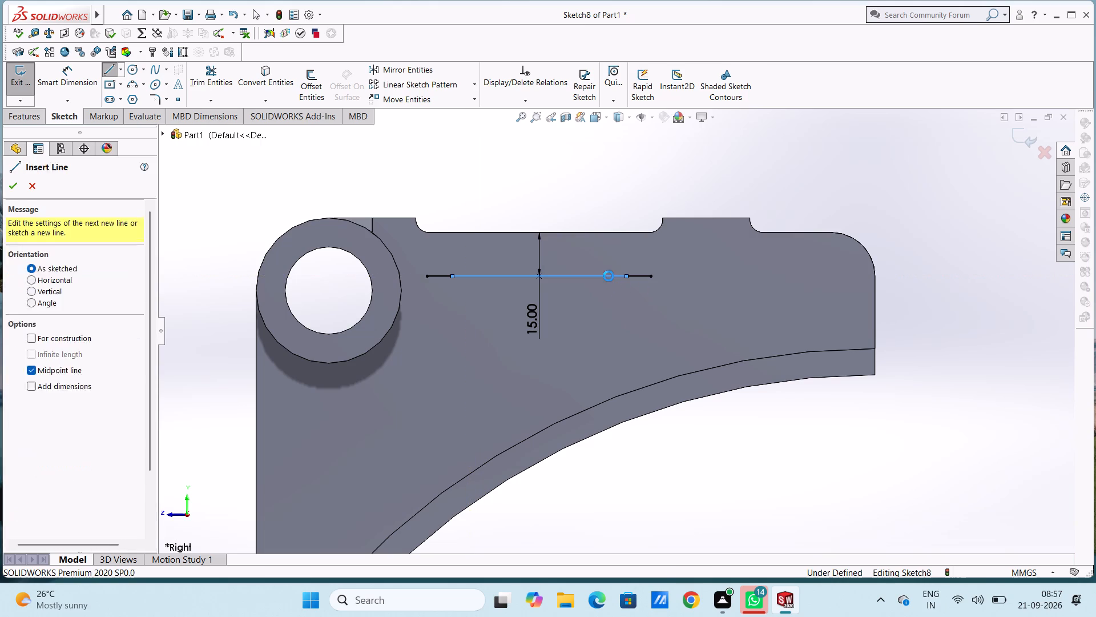
key(Escape)
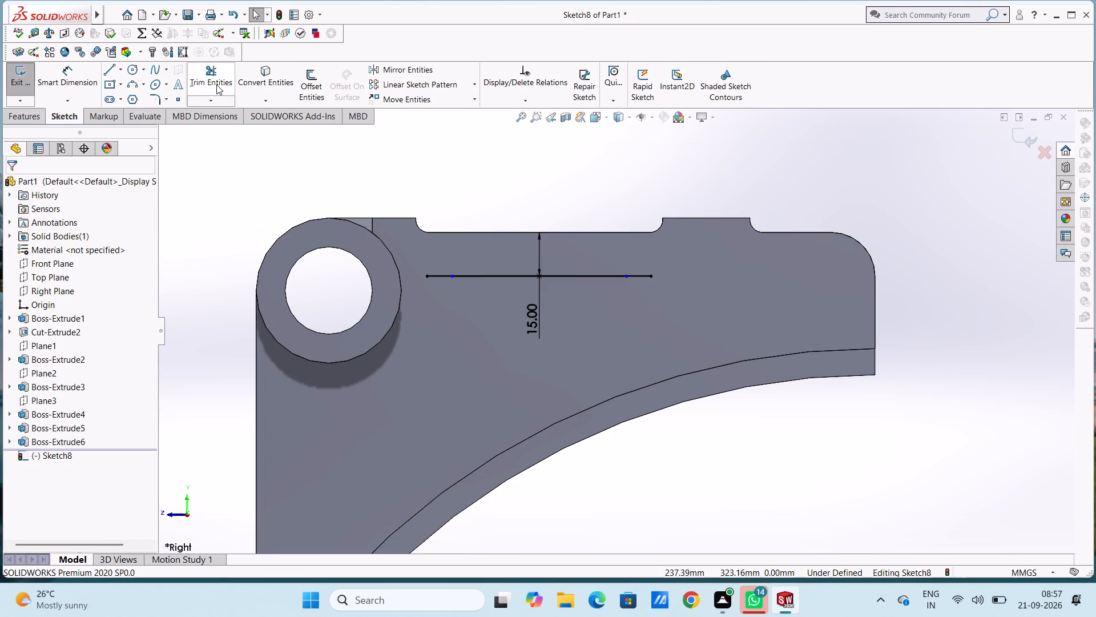
Trim both ends of the offset line that extend past the centred midpoint line.
click(216, 83)
click(441, 278)
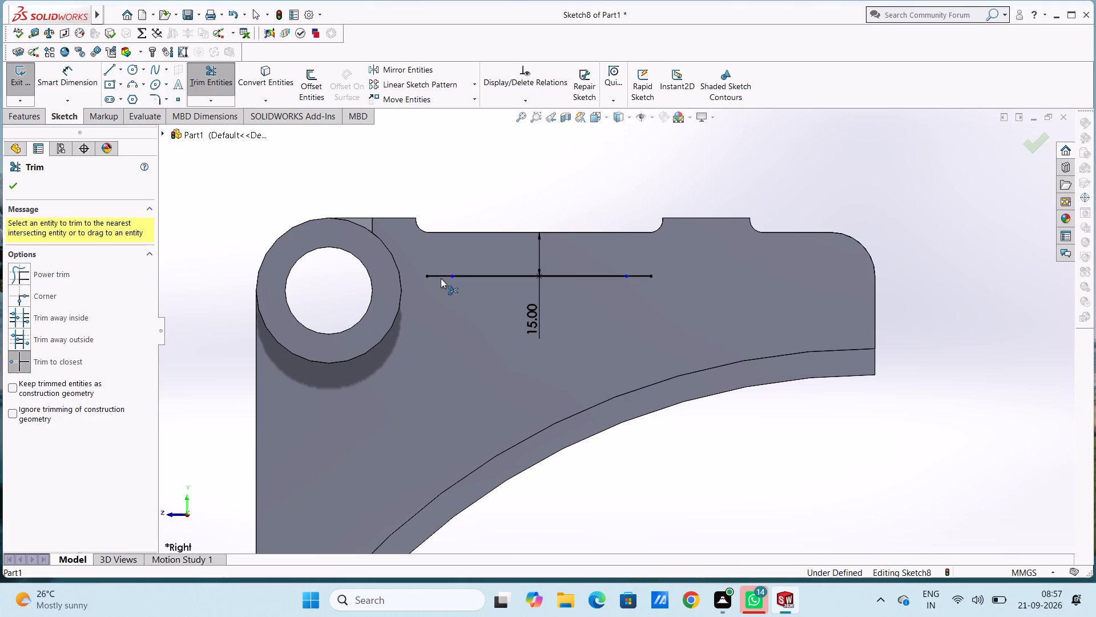
click(579, 312)
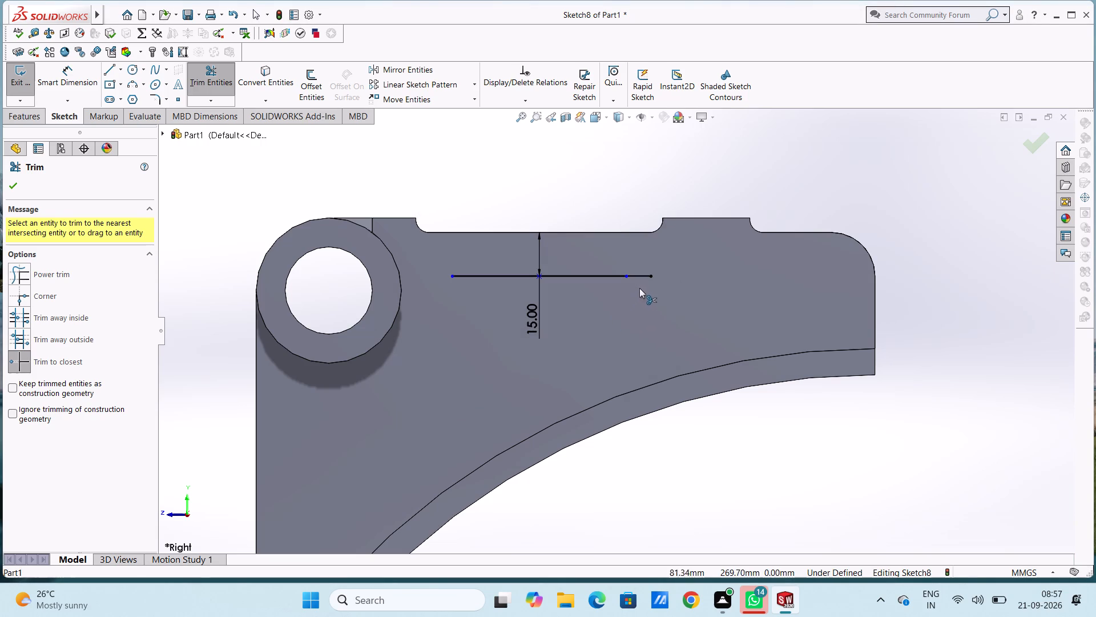
click(643, 278)
key(Escape)
key(Escape)
Offset the plate's inner curved edge, where it meets the curved strip, 15 mm towards the tube.
scroll(590, 331, up, 2)
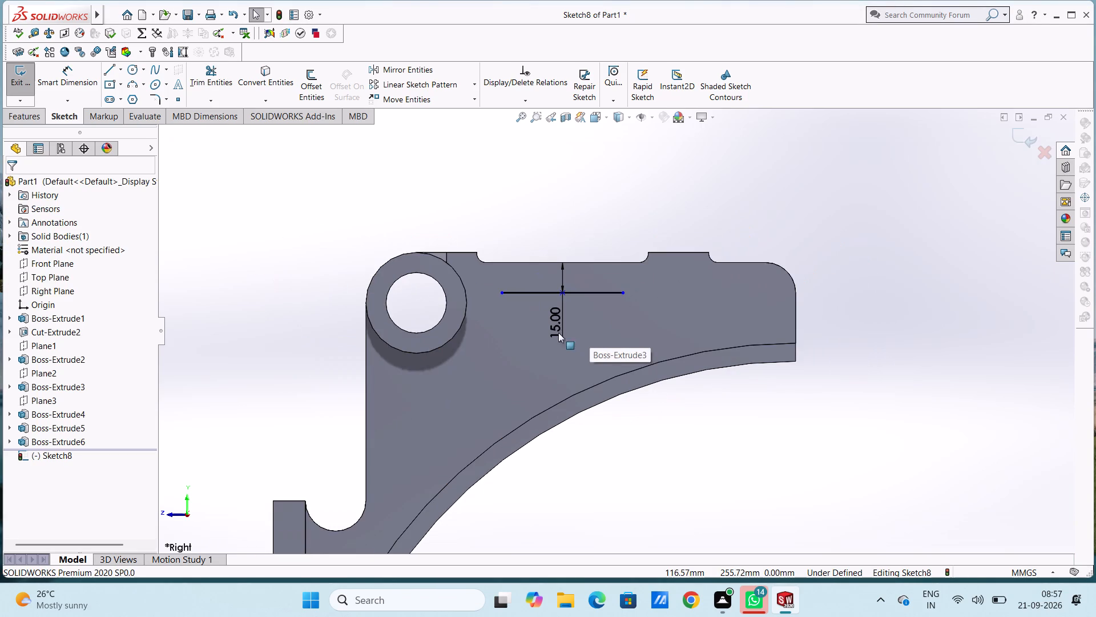
scroll(550, 384, down, 3)
scroll(550, 384, up, 1)
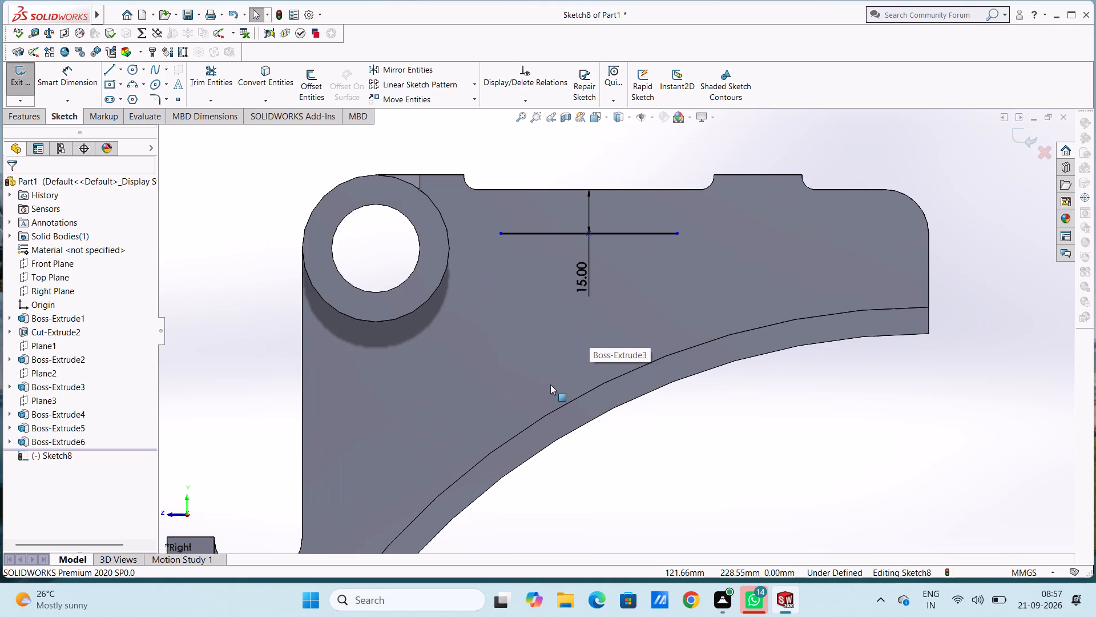
scroll(550, 384, up, 1)
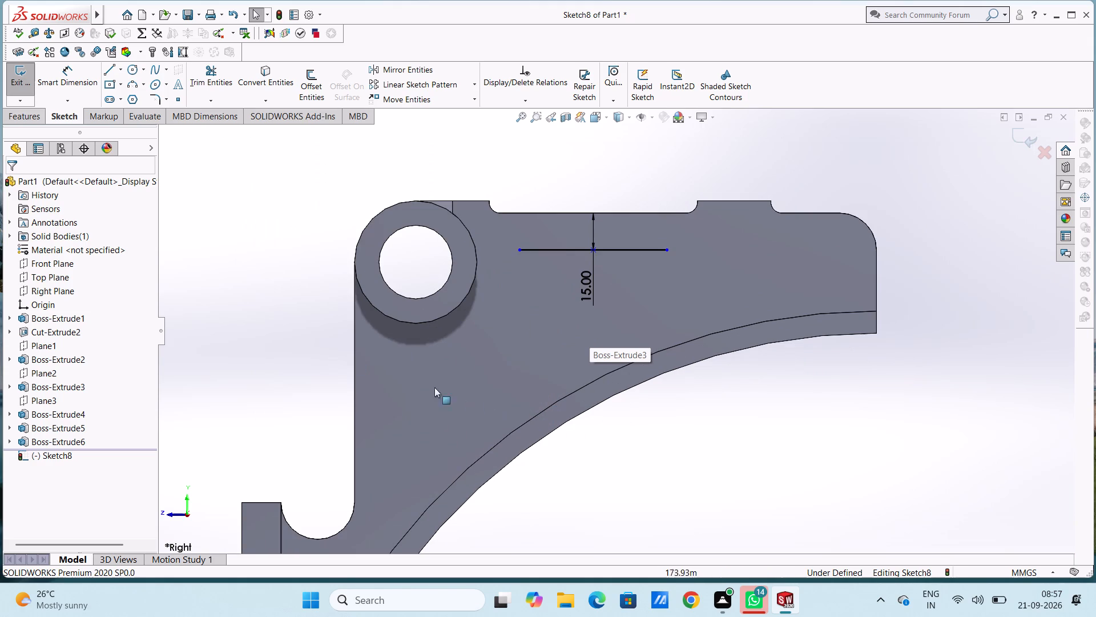
click(306, 77)
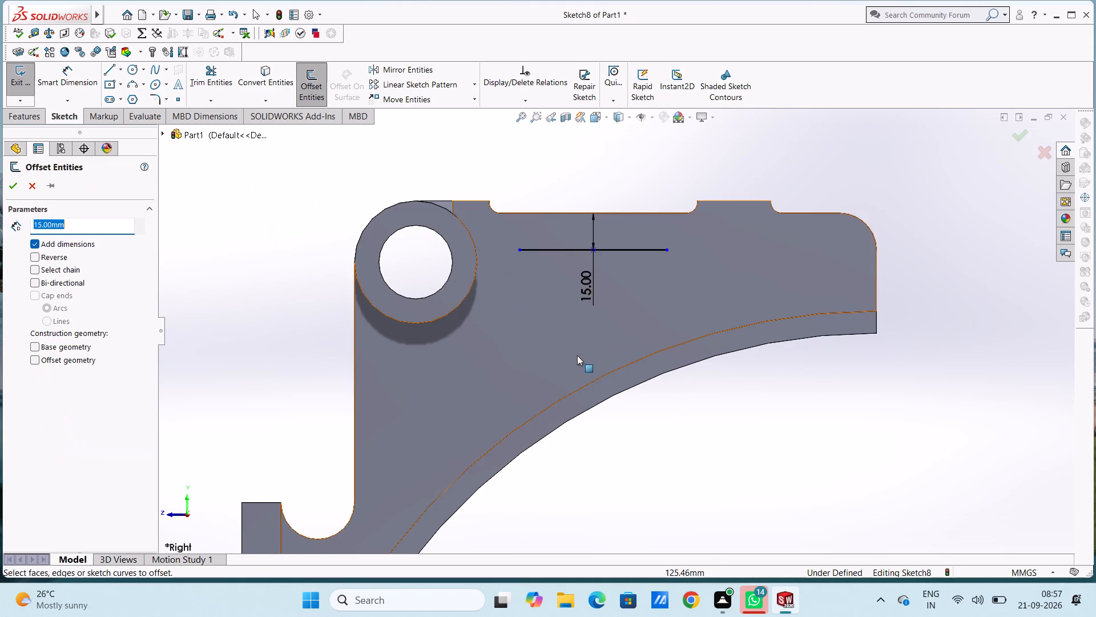
click(600, 377)
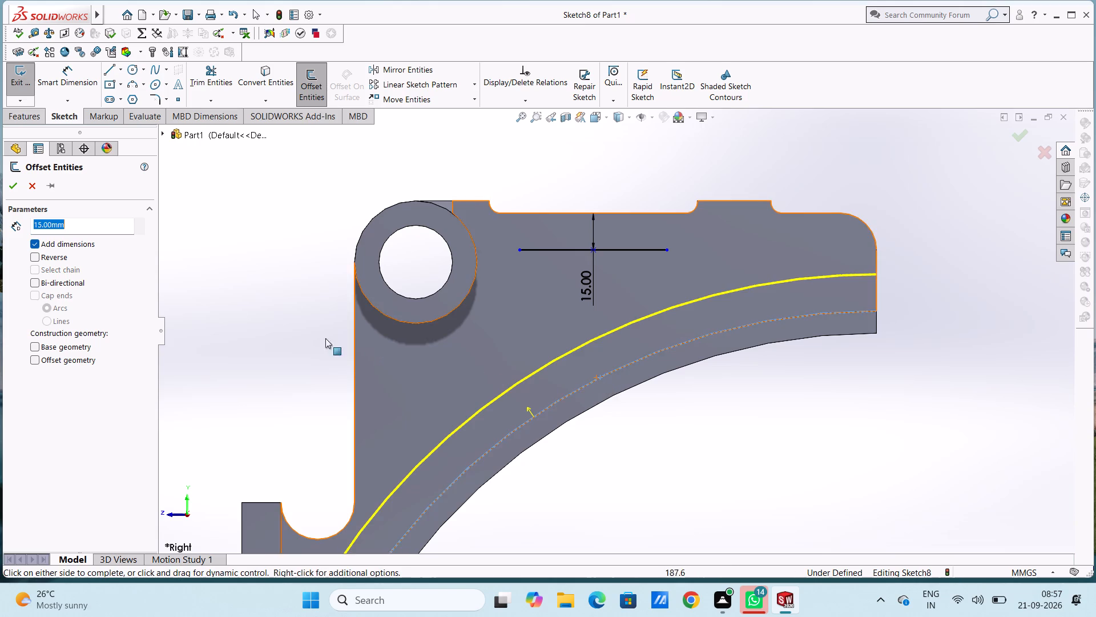
click(7, 190)
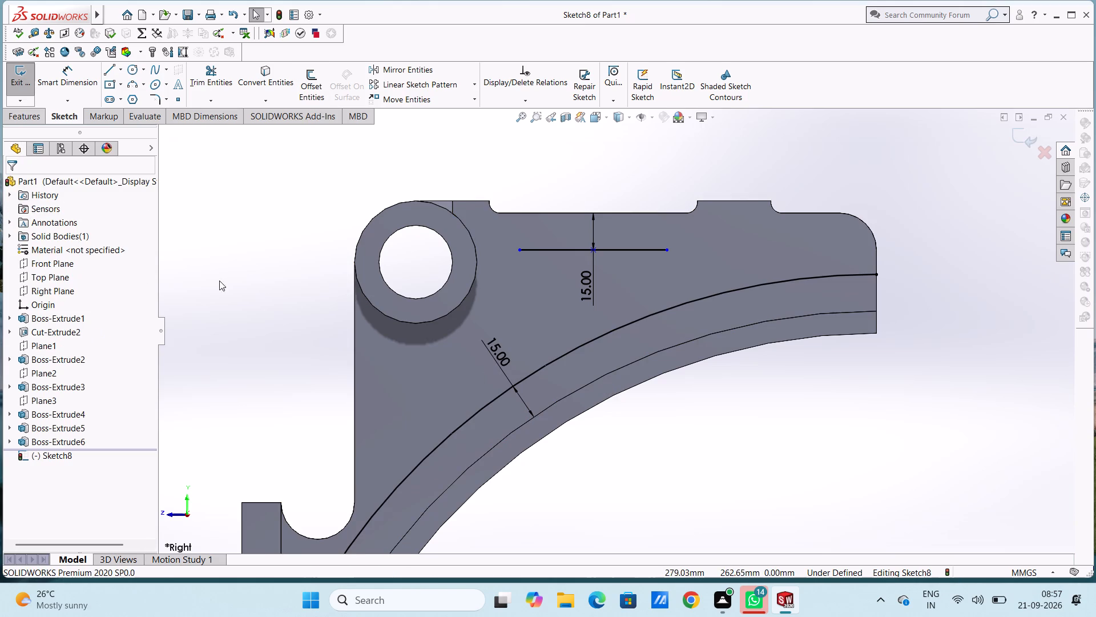
Draw vertical lines from both ends of the straight offset line down across the curved offset line.
click(106, 72)
click(518, 251)
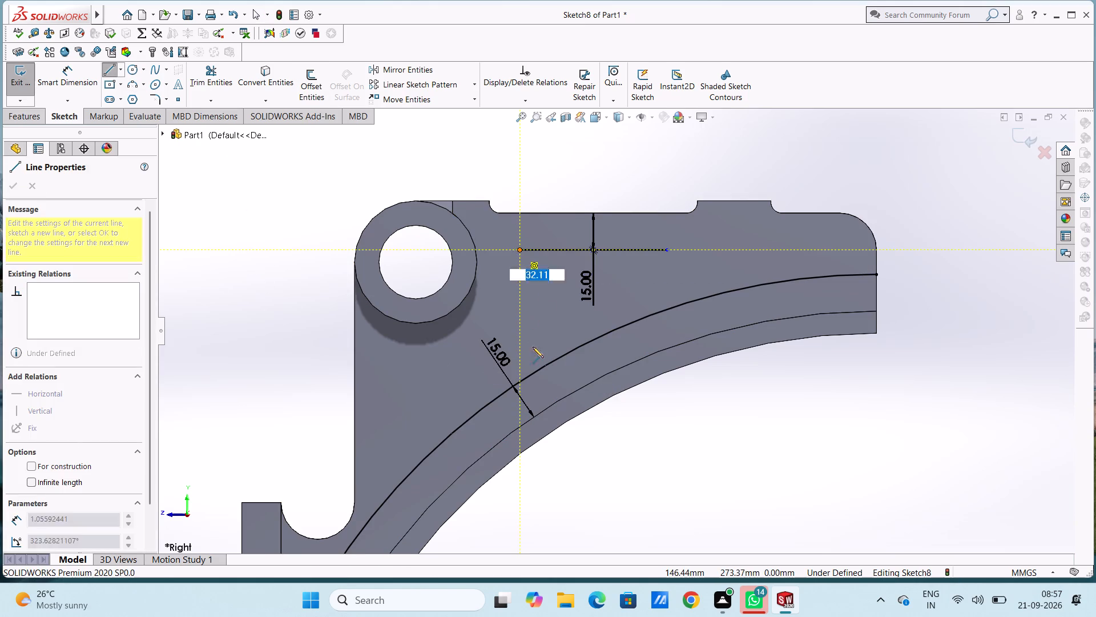
click(521, 391)
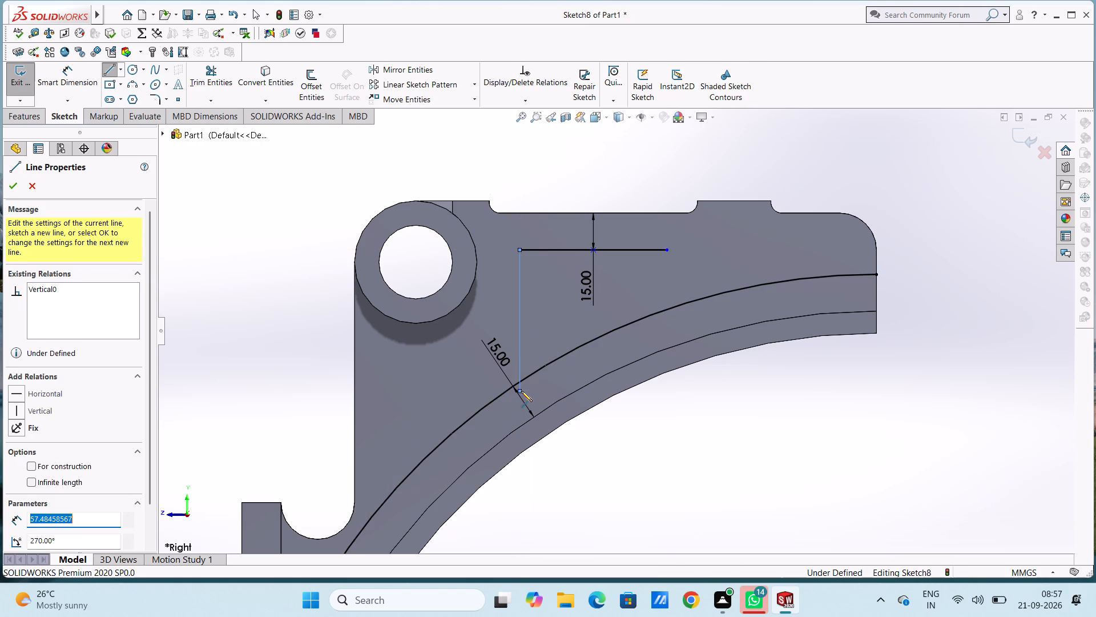
key(Escape)
key(Escape)
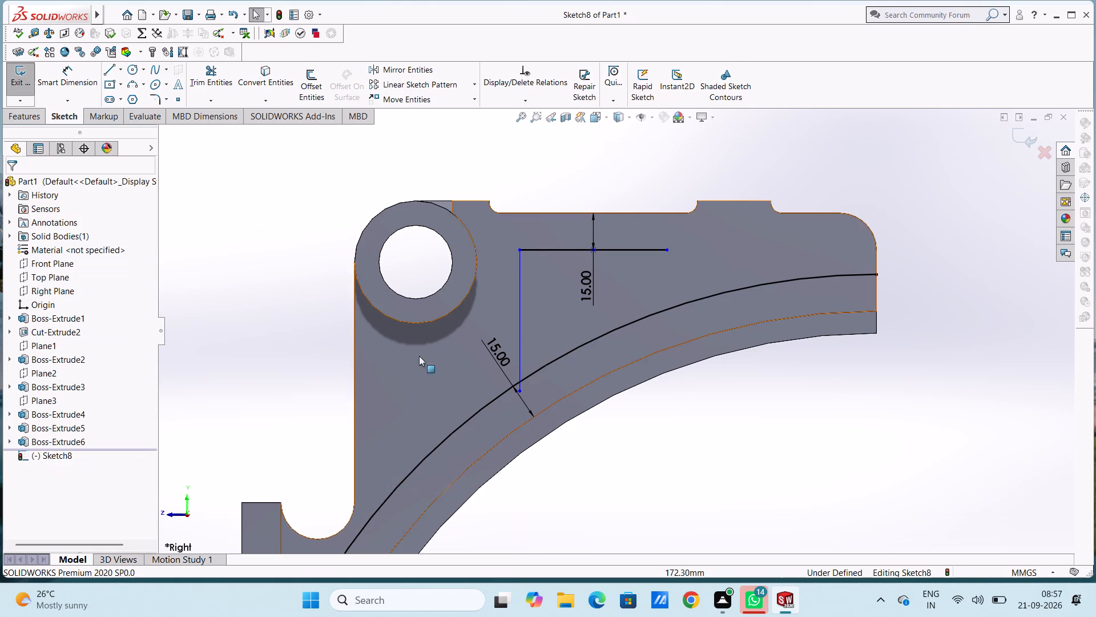
click(106, 70)
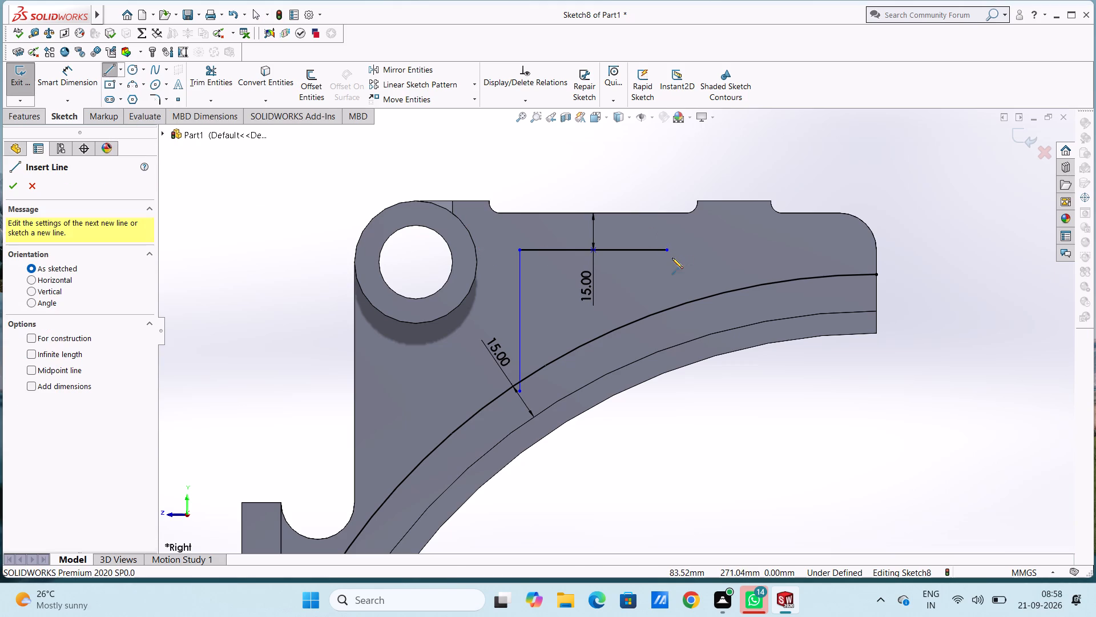
click(666, 251)
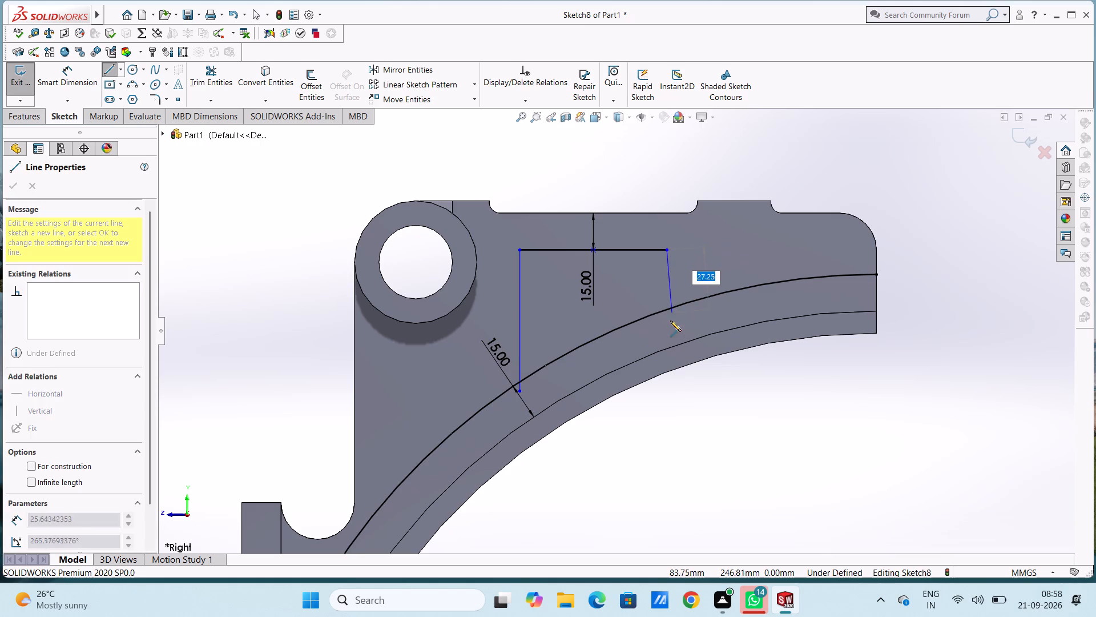
click(669, 328)
key(Escape)
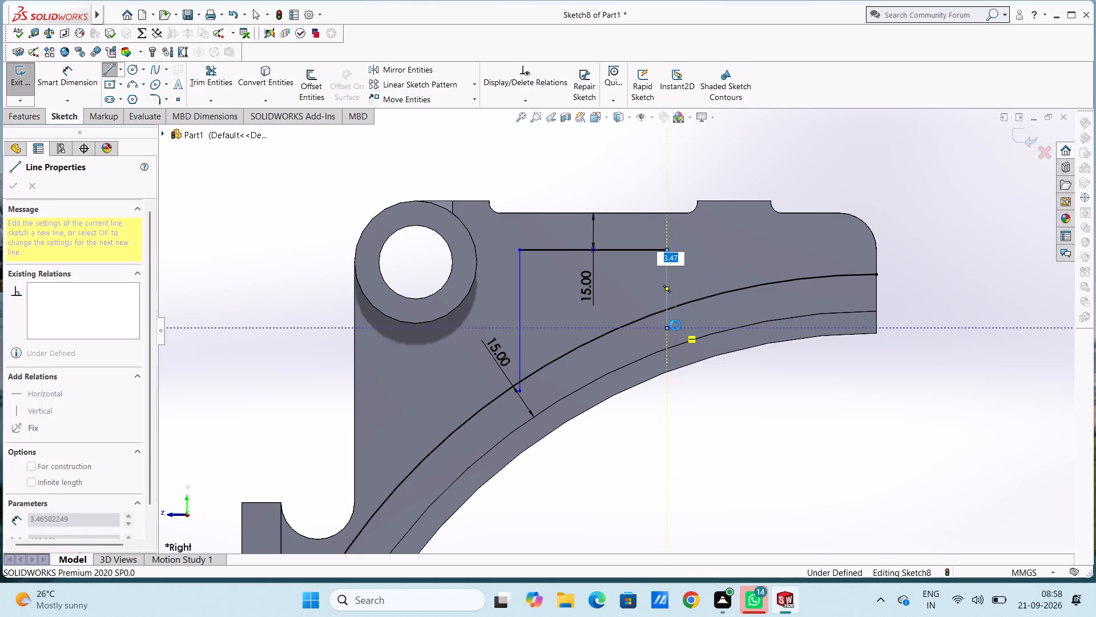
key(Escape)
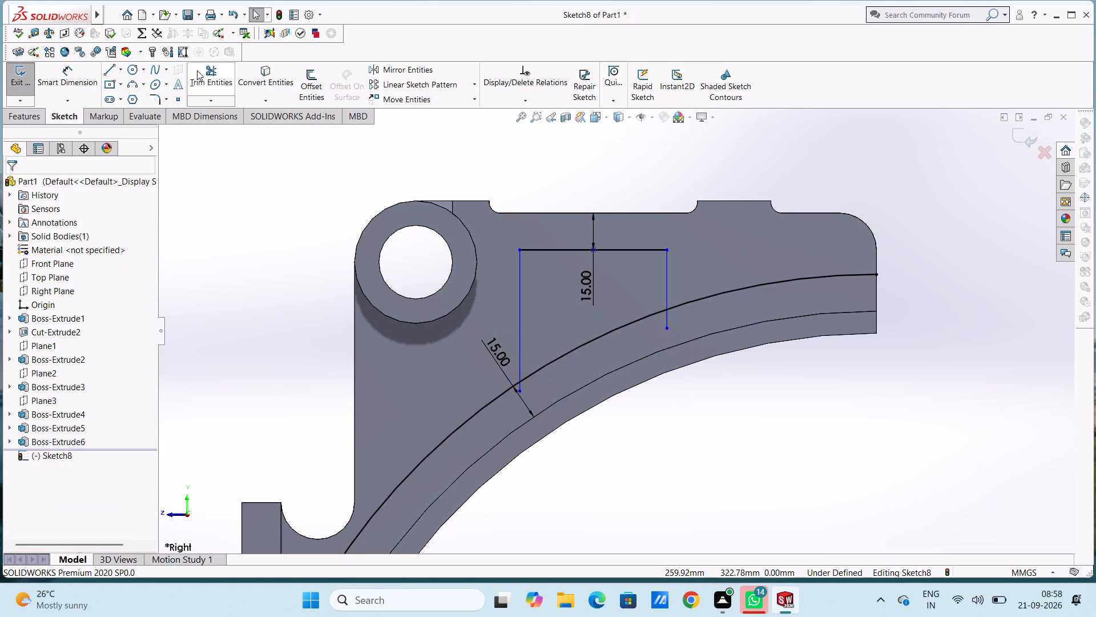
Trim the vertical line ends below the curved offset and the curve's portions outside the two vertical lines, closing the profile.
click(199, 71)
click(518, 386)
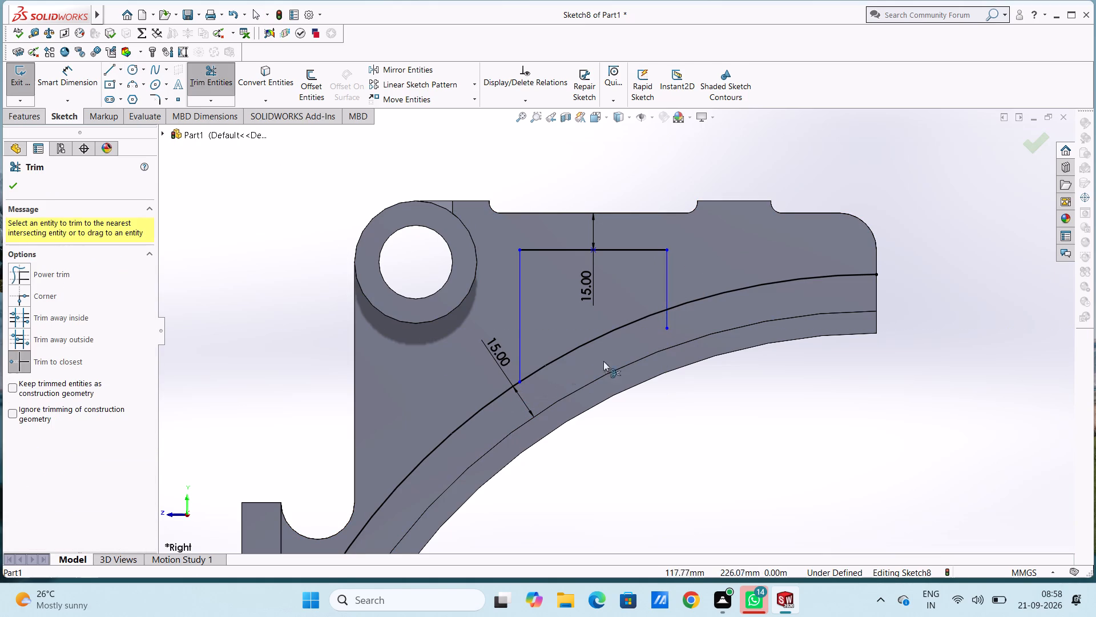
click(667, 321)
click(685, 301)
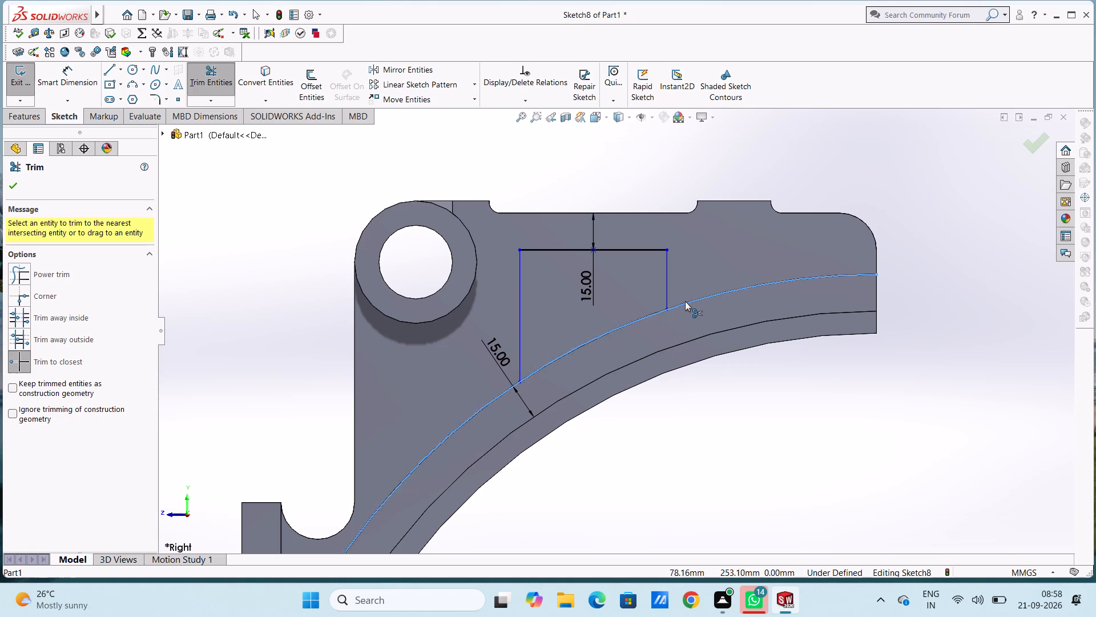
click(454, 428)
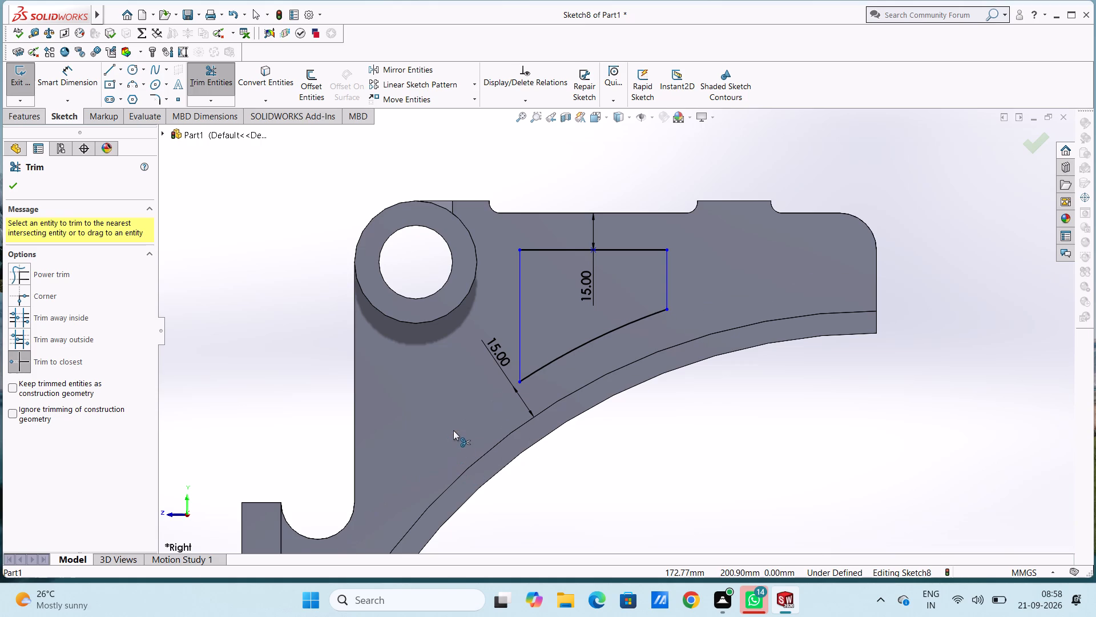
scroll(453, 430, up, 4)
scroll(647, 374, down, 1)
key(Escape)
key(Escape)
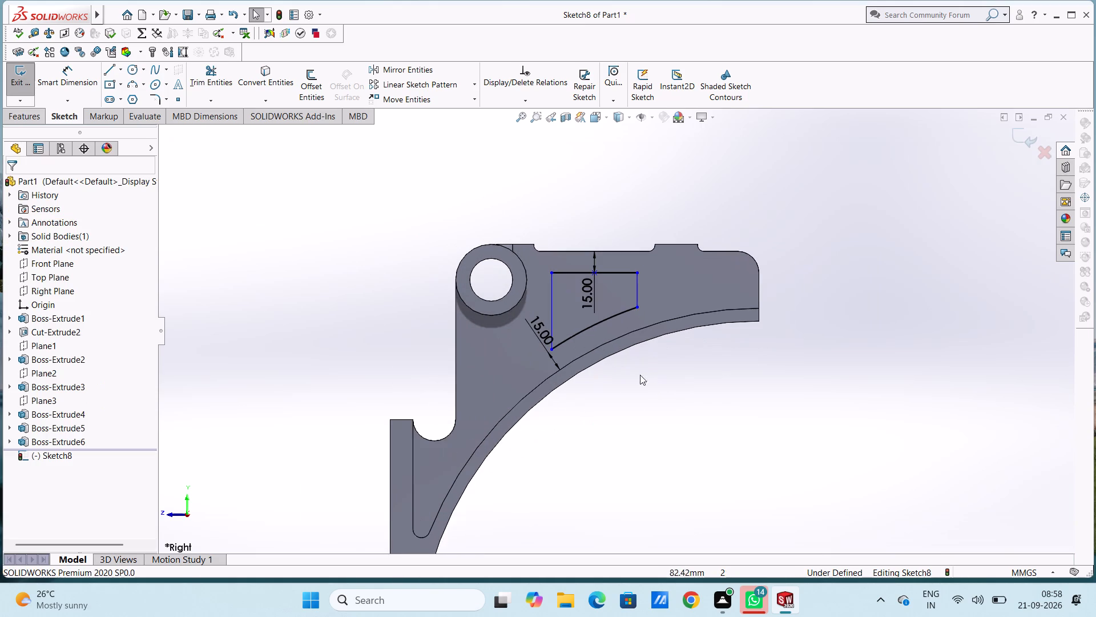
Apply 5 mm sketch fillets to the two lower corners where the vertical lines meet the curved offset line.
scroll(615, 339, down, 6)
scroll(407, 235, up, 1)
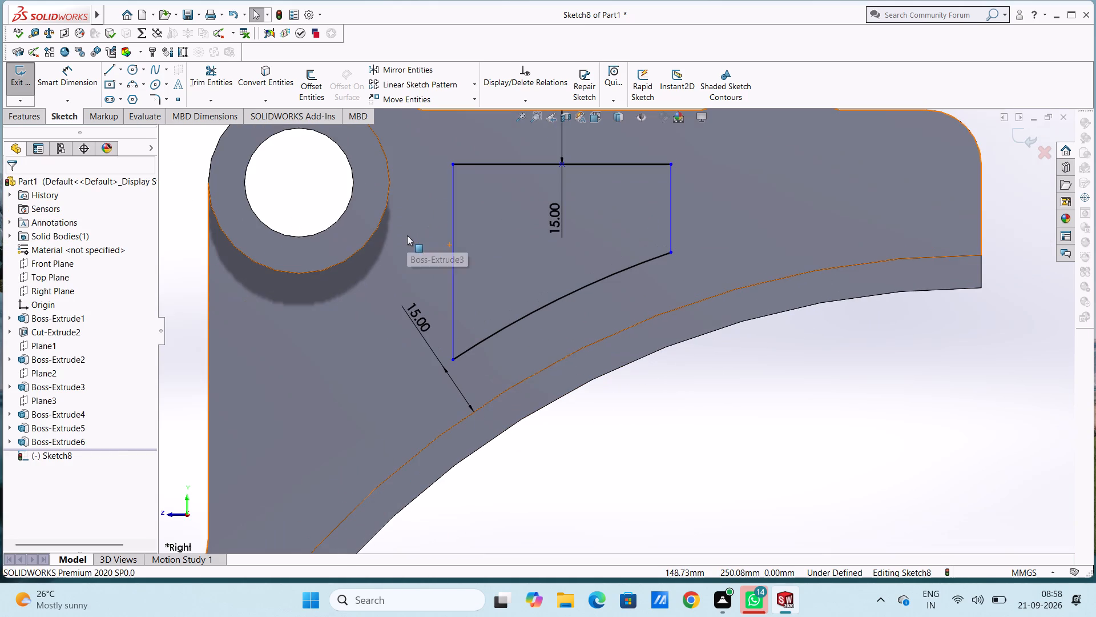
click(152, 98)
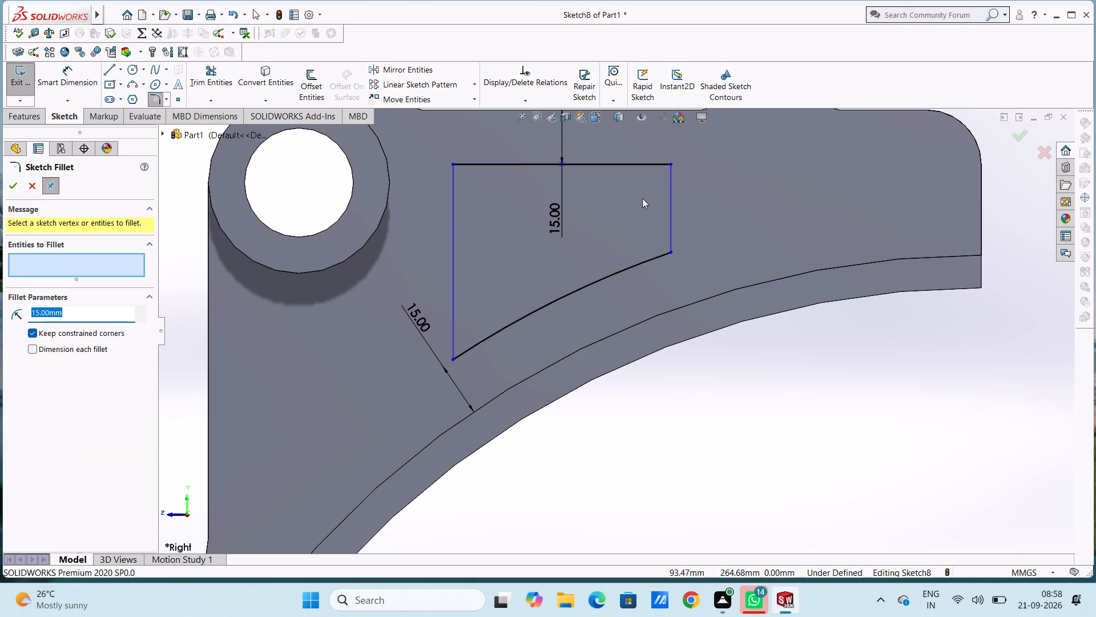
key(5)
key(Return)
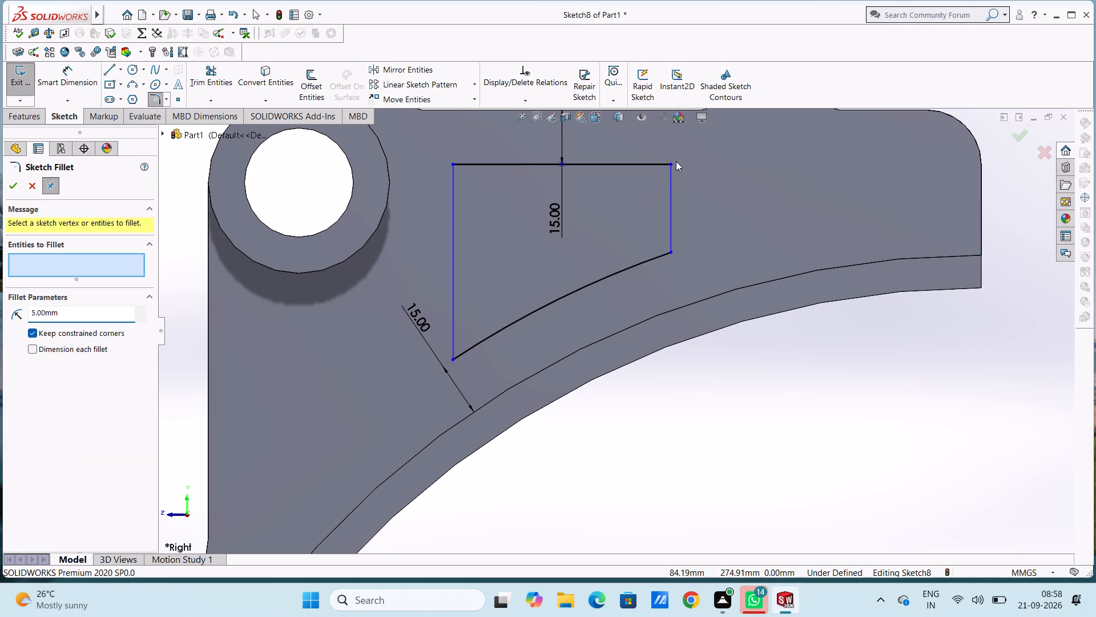
click(668, 253)
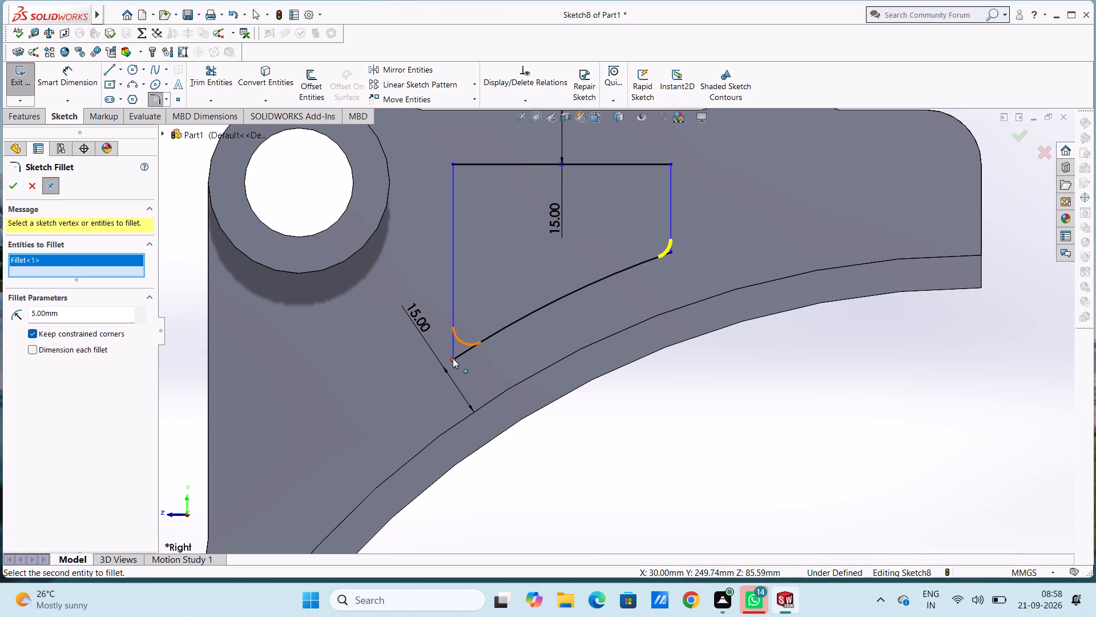
click(453, 358)
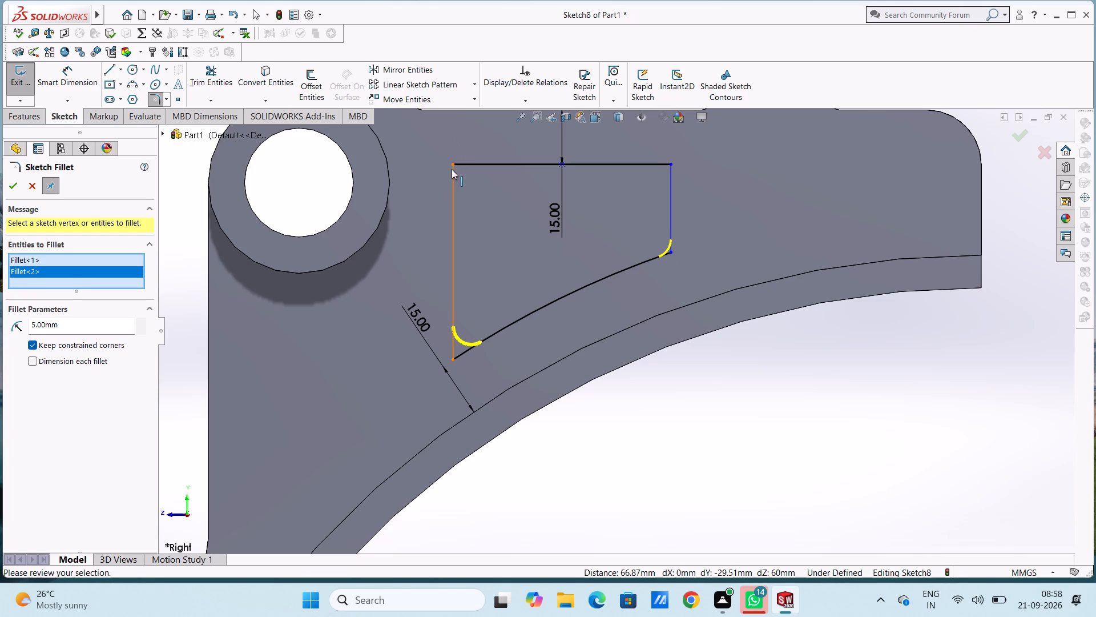
click(10, 187)
click(10, 186)
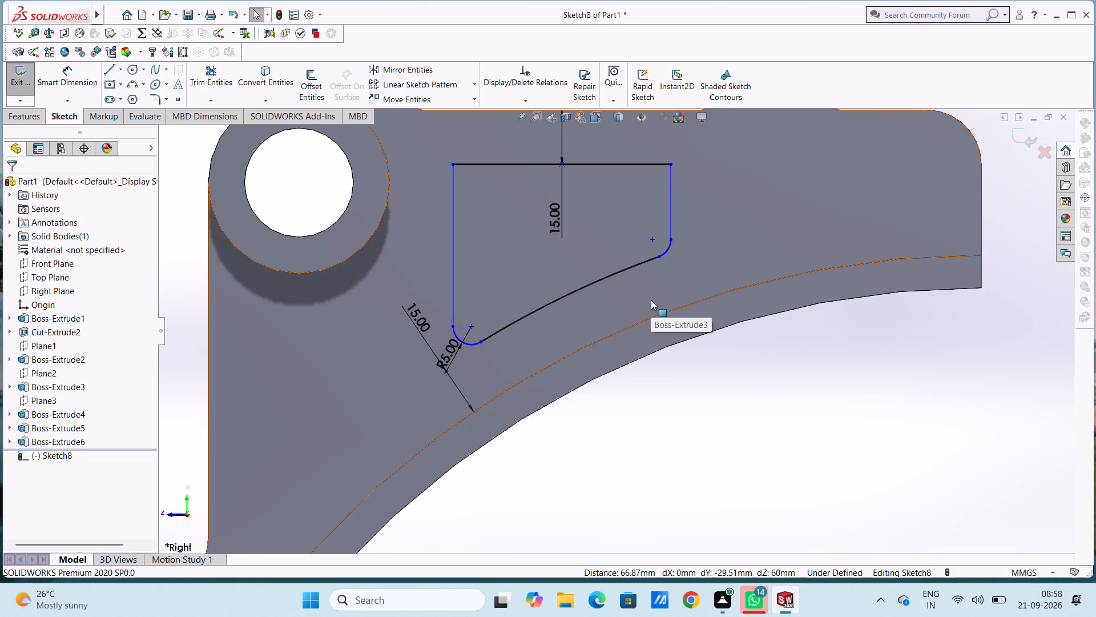
Draw three-point arcs with 5 mm radius across the profile's two upper corners, joining the top line to each vertical line.
scroll(601, 226, down, 5)
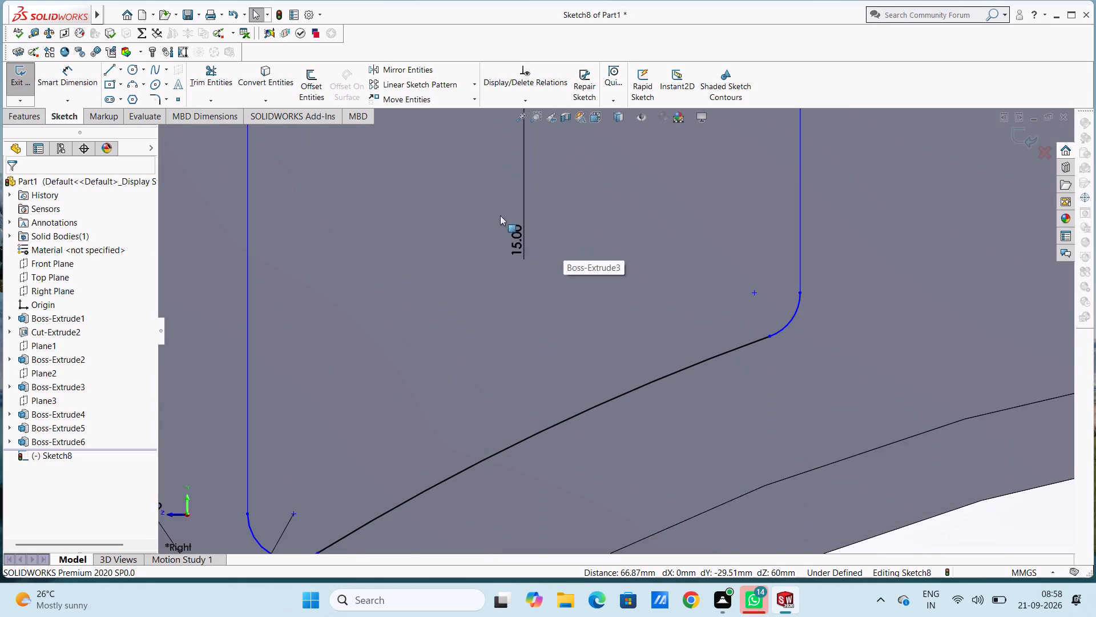
scroll(489, 201, up, 5)
scroll(503, 225, down, 5)
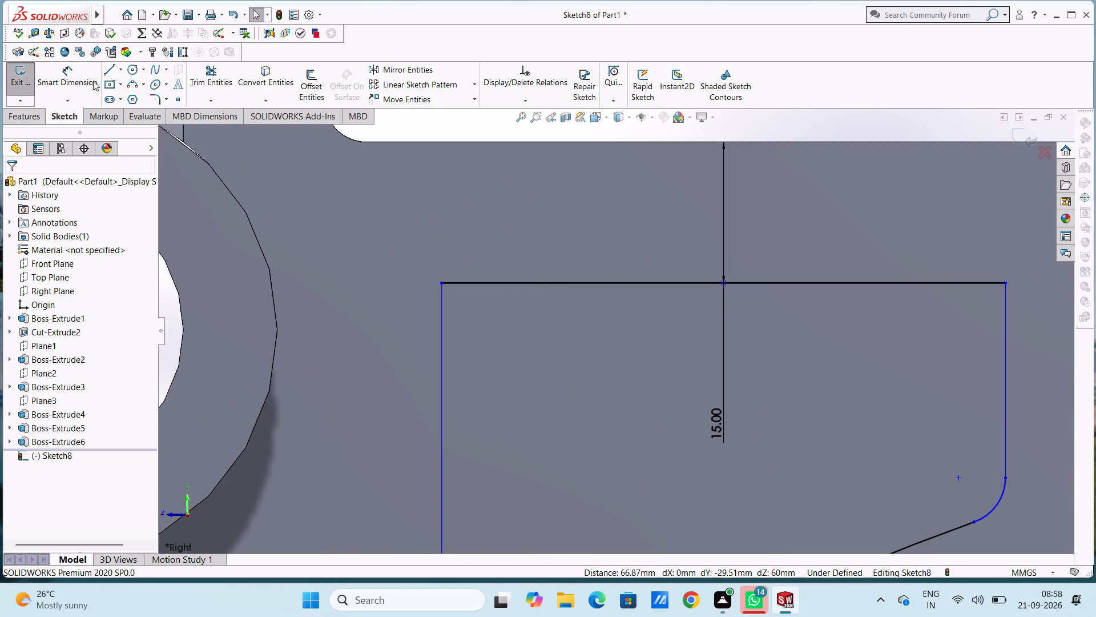
click(131, 86)
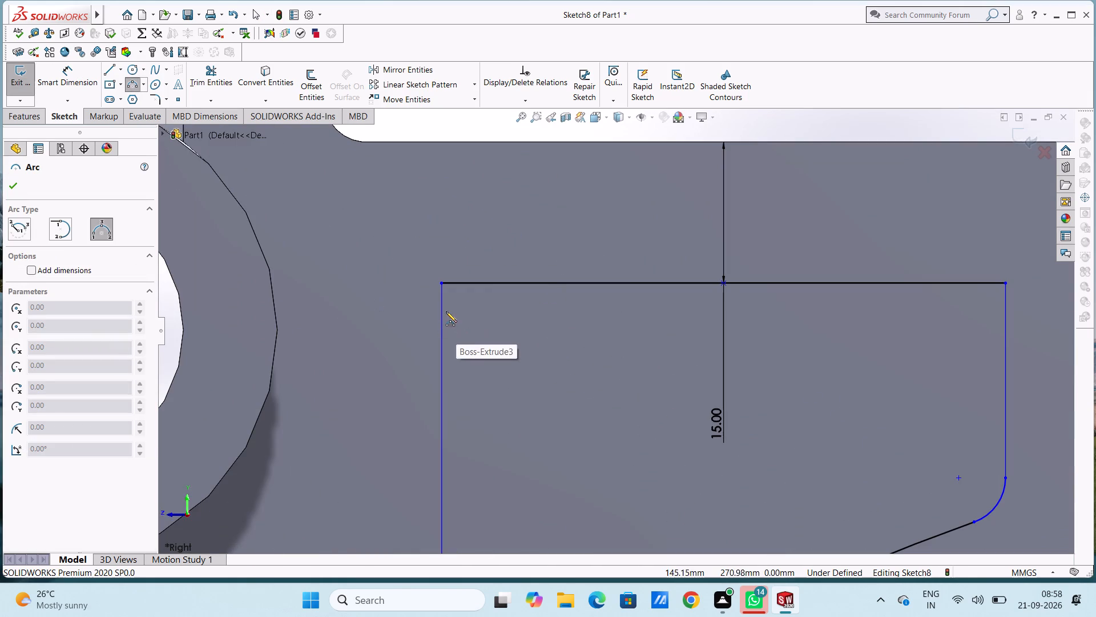
click(440, 307)
click(476, 283)
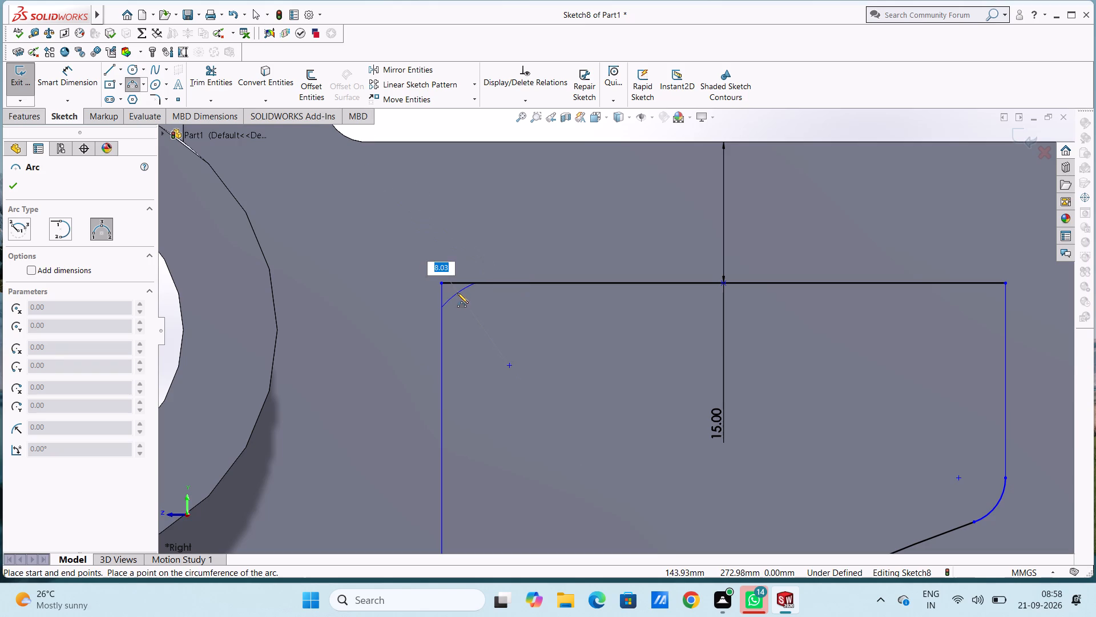
key(5)
key(Return)
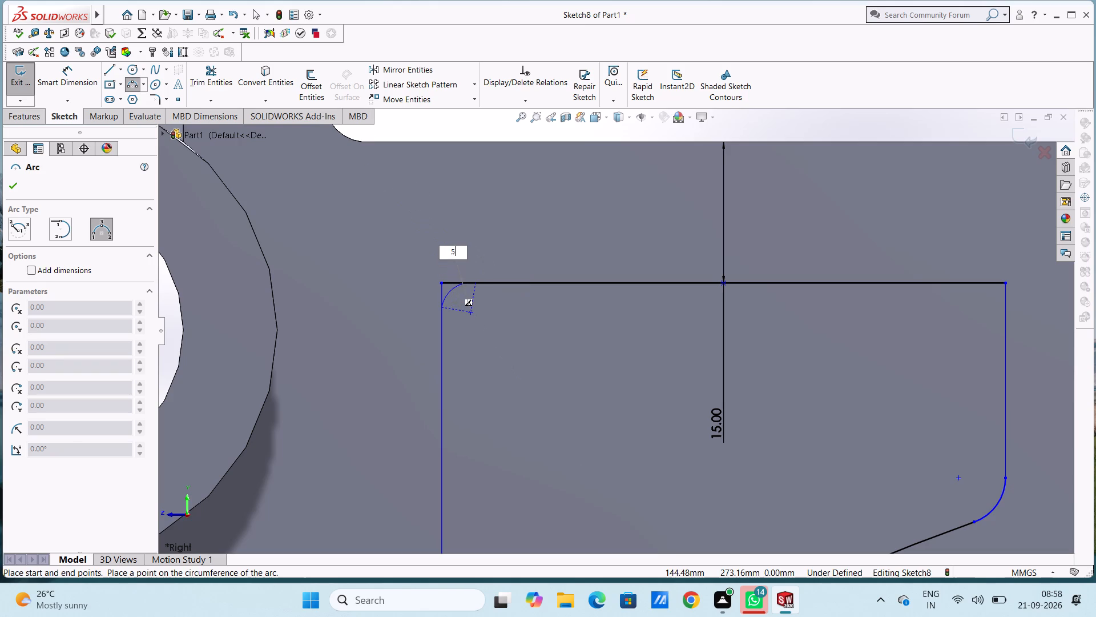
click(966, 282)
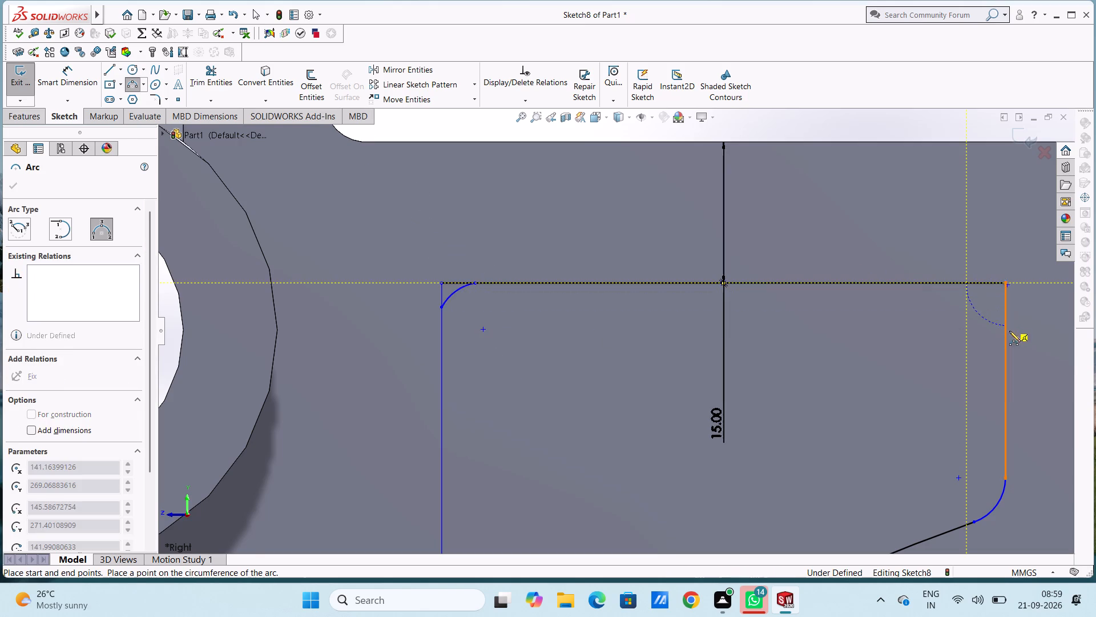
click(1004, 319)
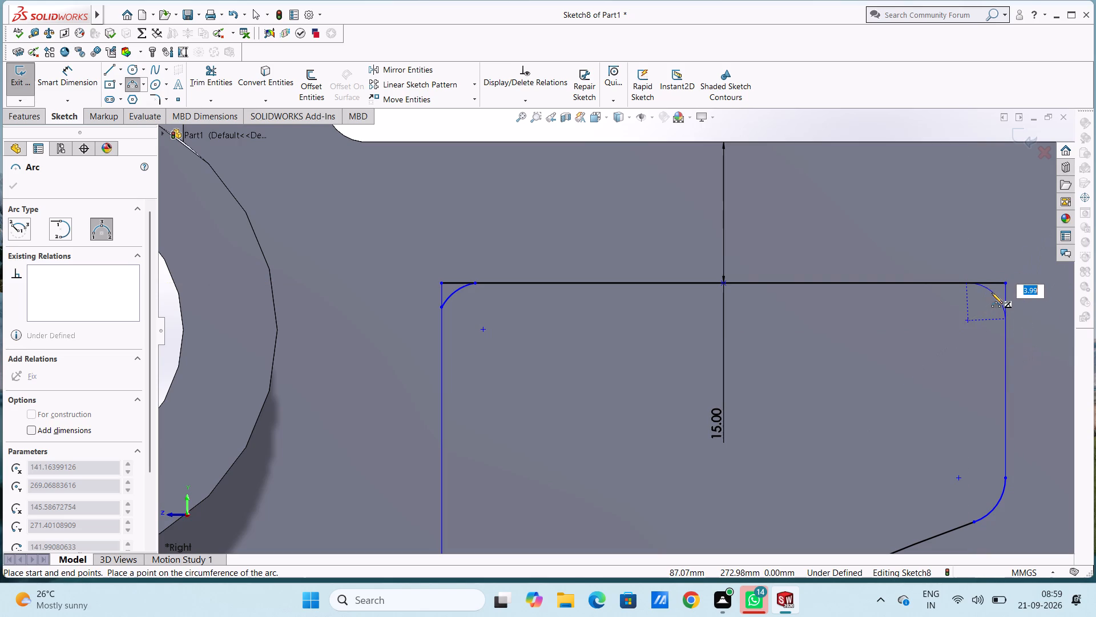
key(5)
key(Return)
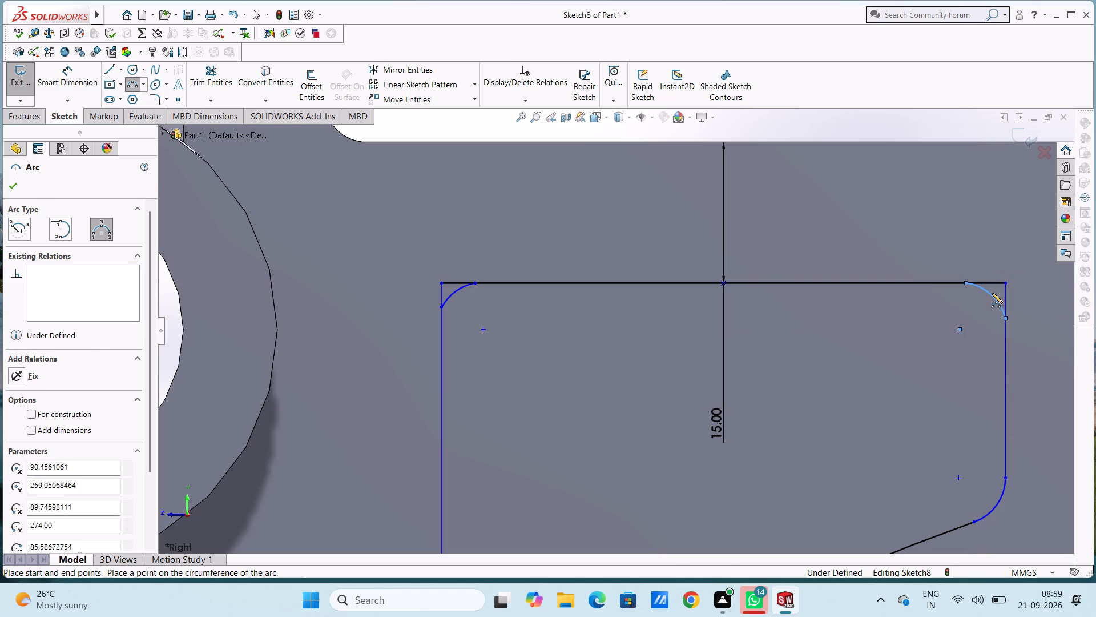
key(Escape)
key(Escape)
Add a radius dimension to each of the two arcs at the profile's upper corners.
scroll(992, 293, up, 5)
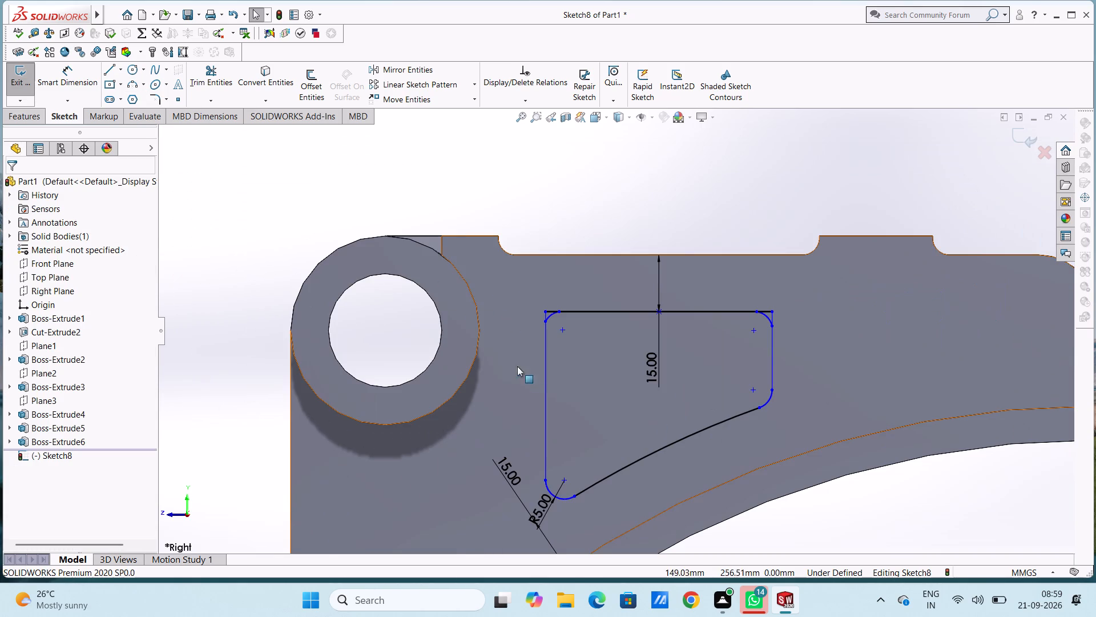
click(66, 68)
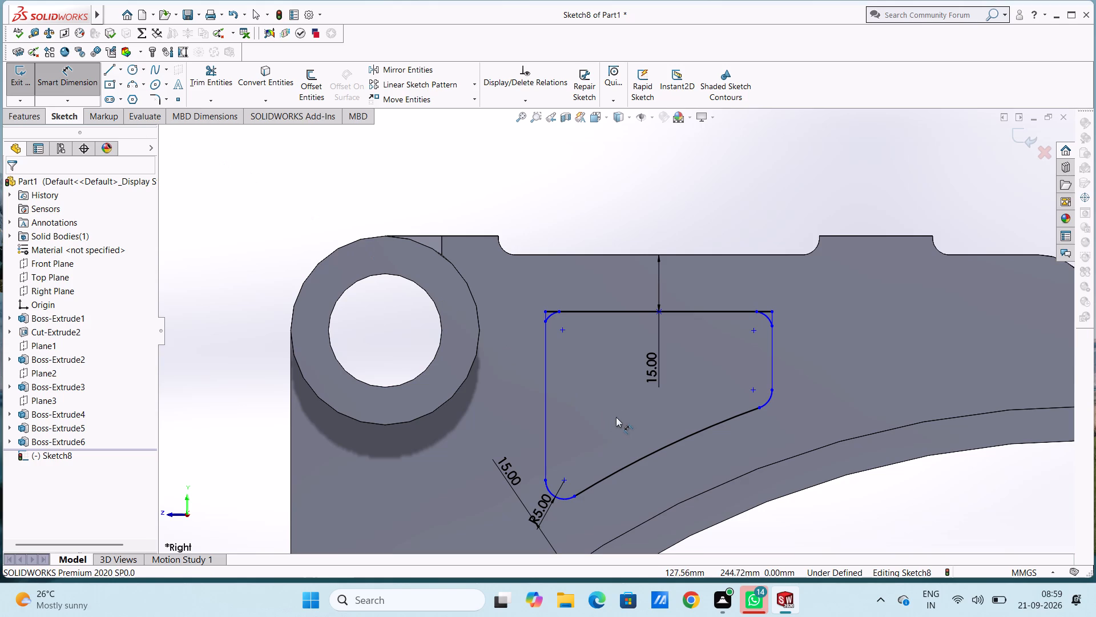
click(553, 316)
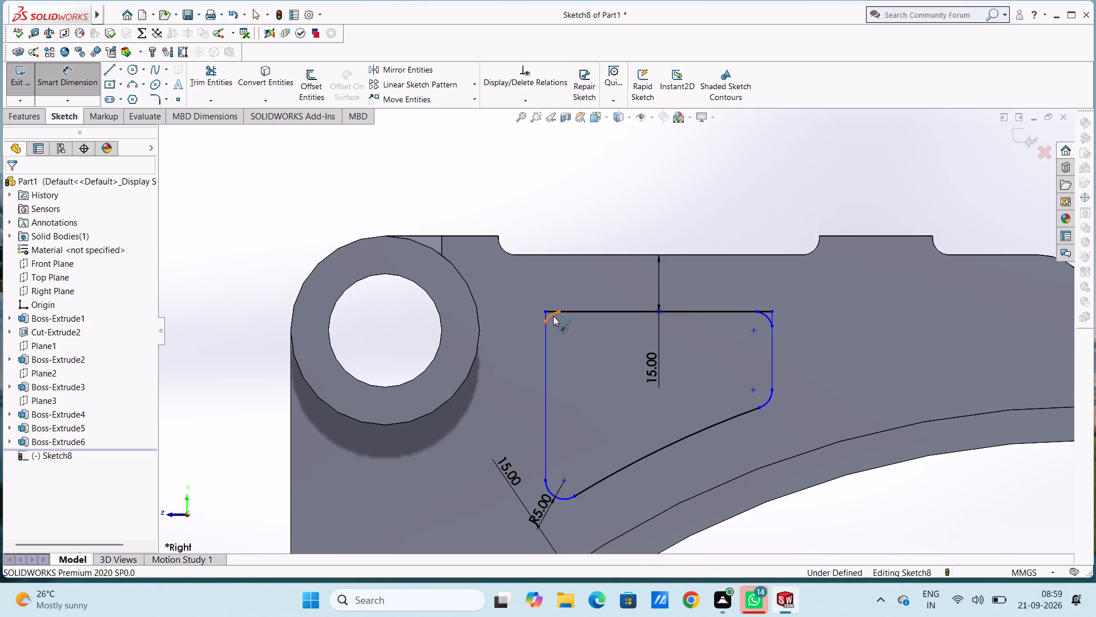
click(452, 199)
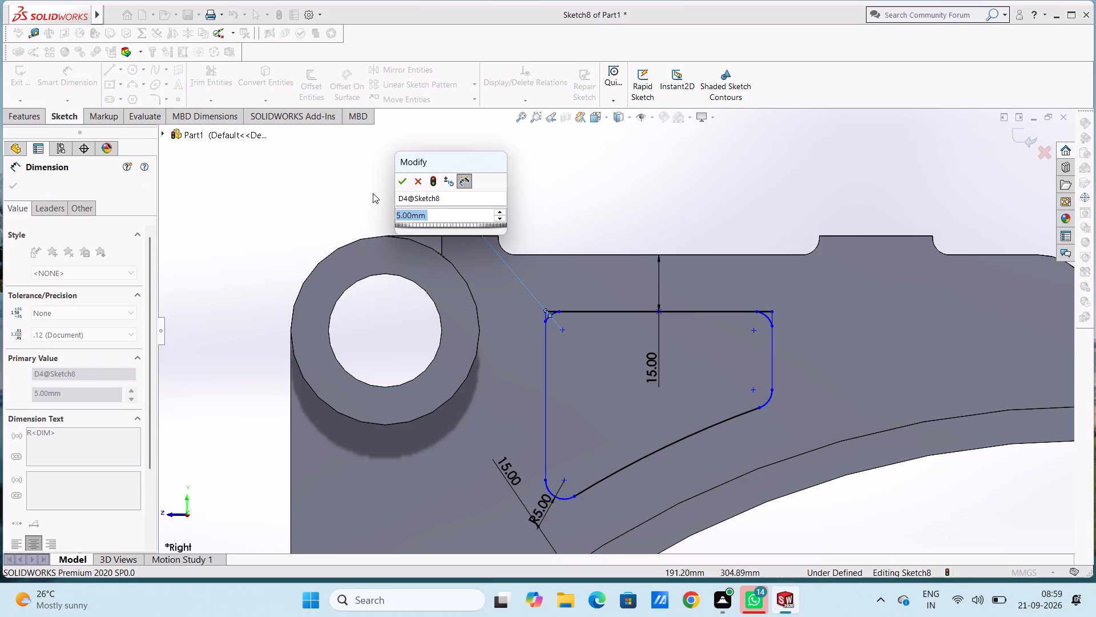
click(398, 183)
click(362, 169)
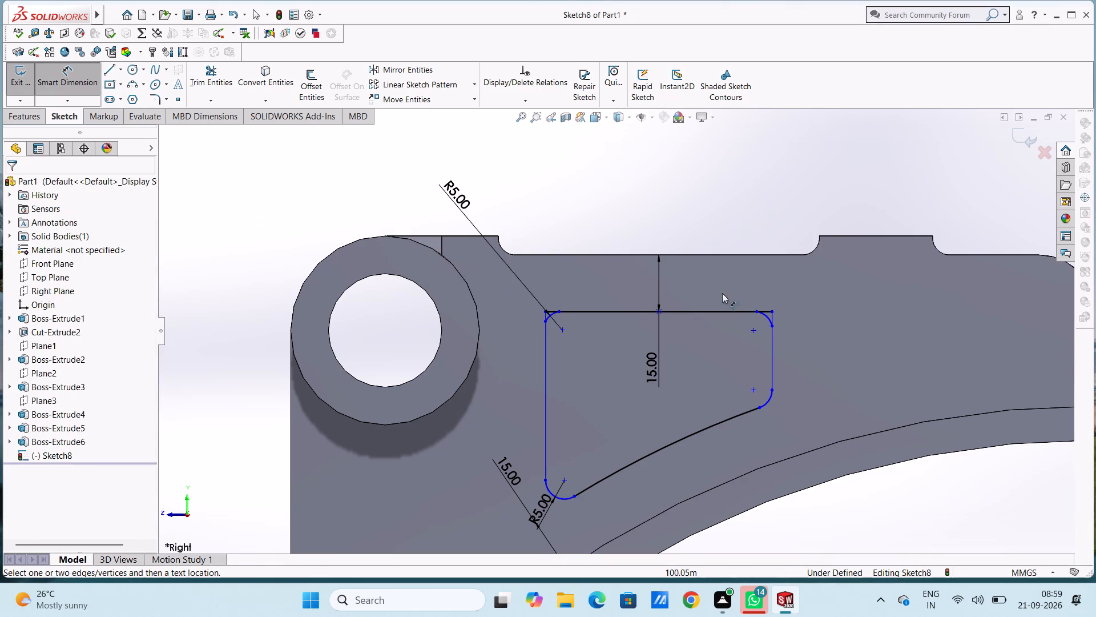
click(764, 316)
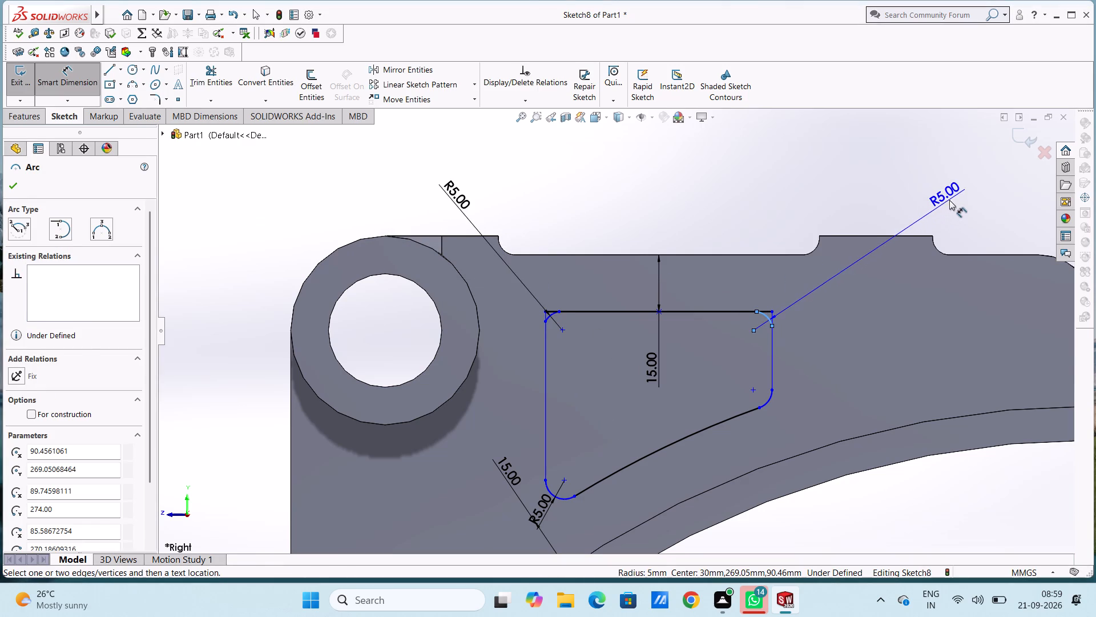
click(949, 200)
click(897, 189)
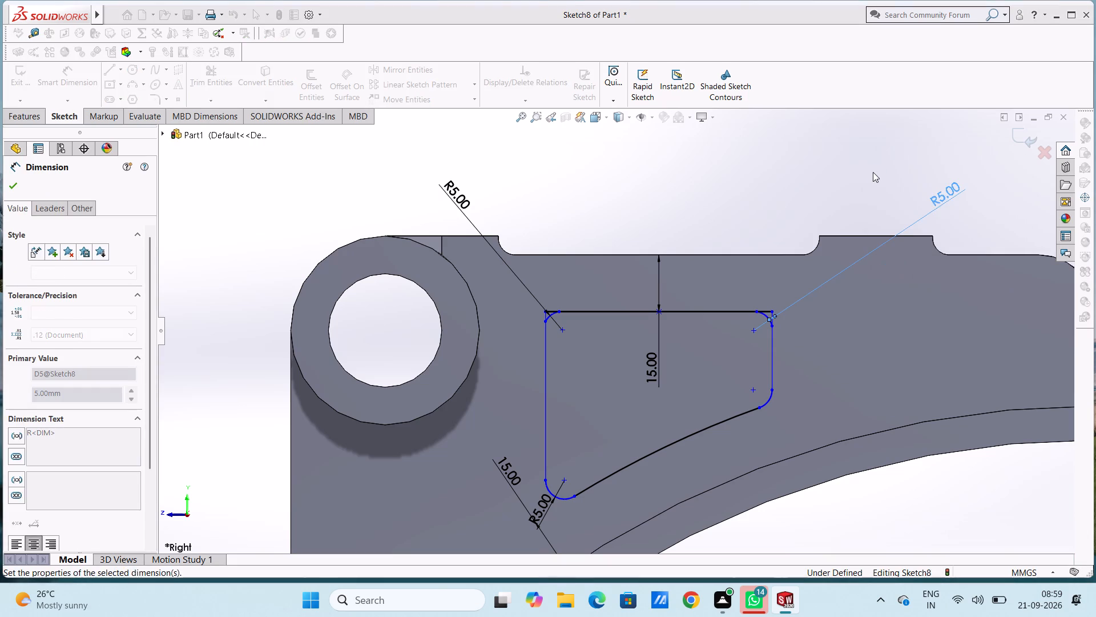
click(873, 172)
key(Escape)
key(Escape)
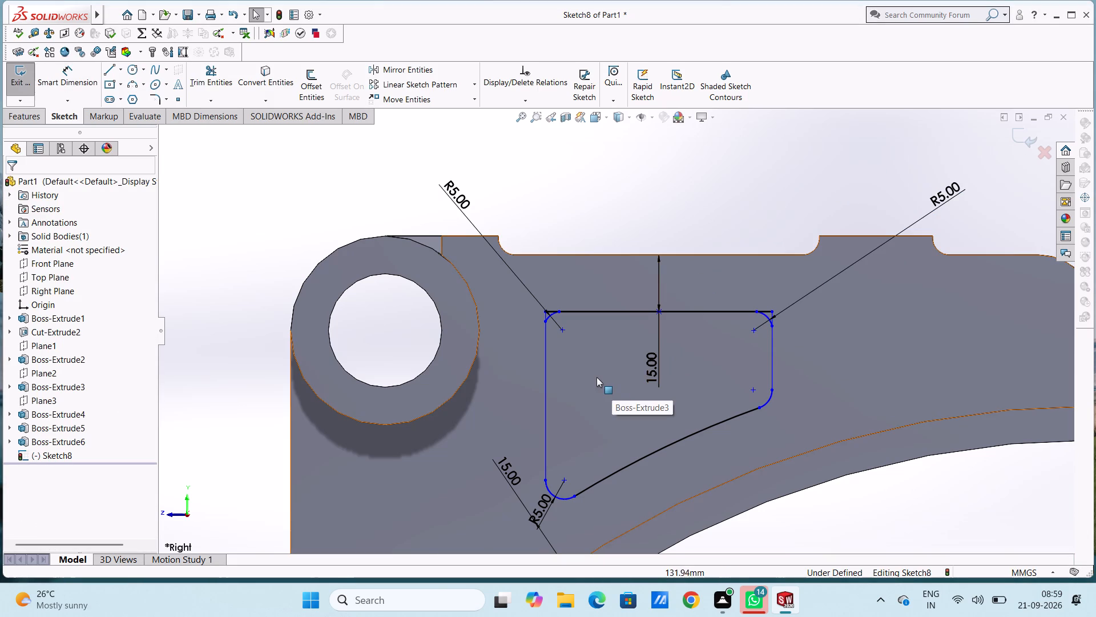
scroll(597, 376, up, 4)
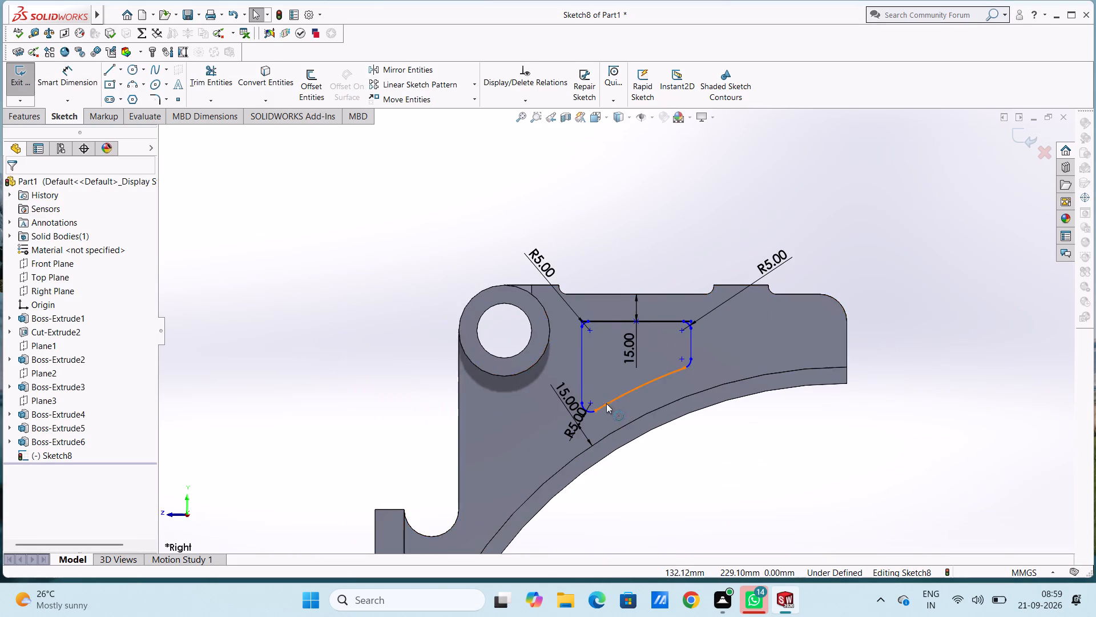
Make the profile's upper corner arc nearest the tube tangent to both the top line and the adjoining vertical line.
scroll(620, 362, down, 5)
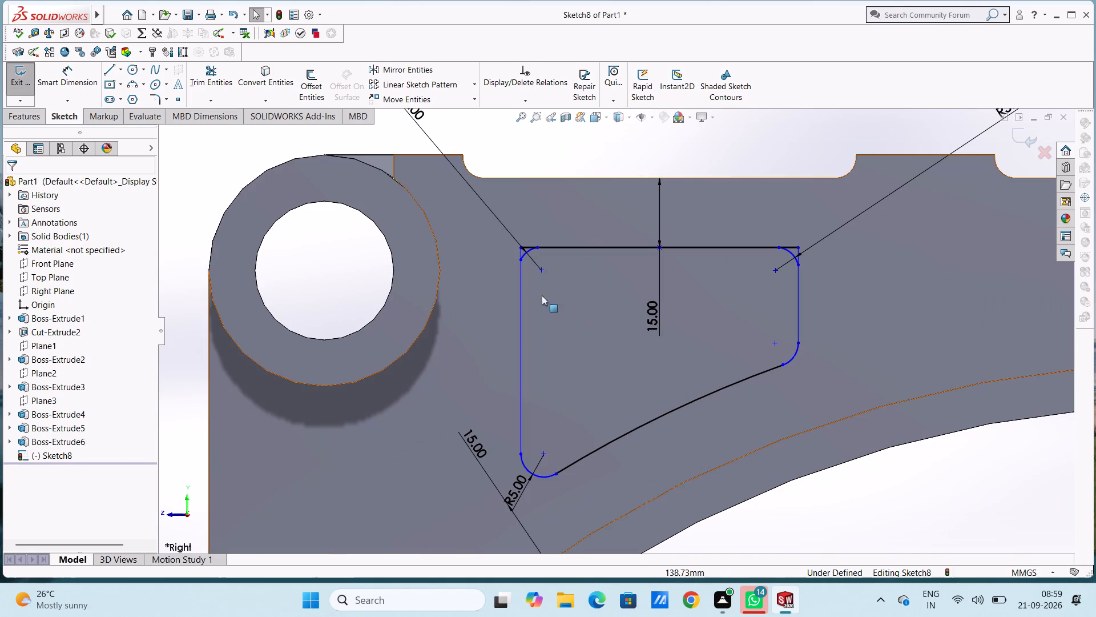
scroll(523, 234, down, 6)
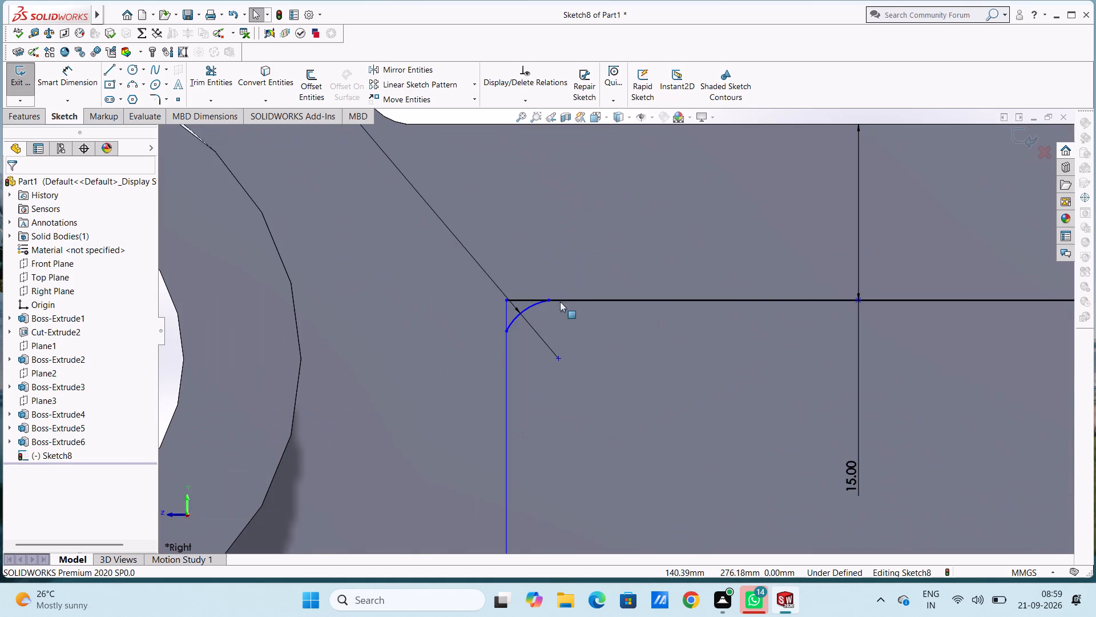
click(534, 306)
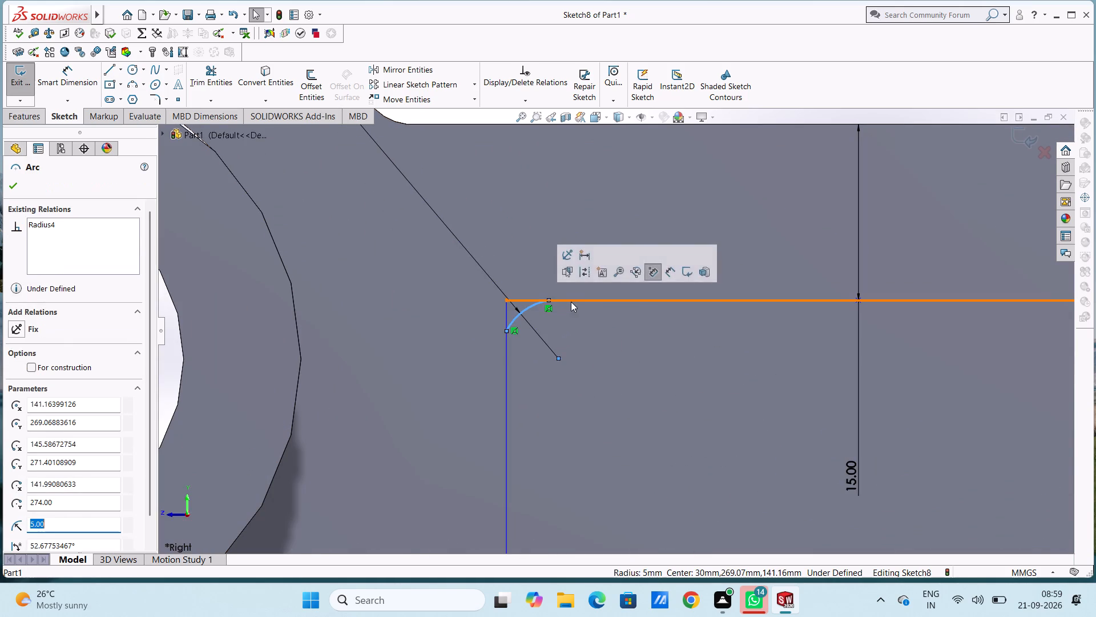
ctrl+click(583, 299)
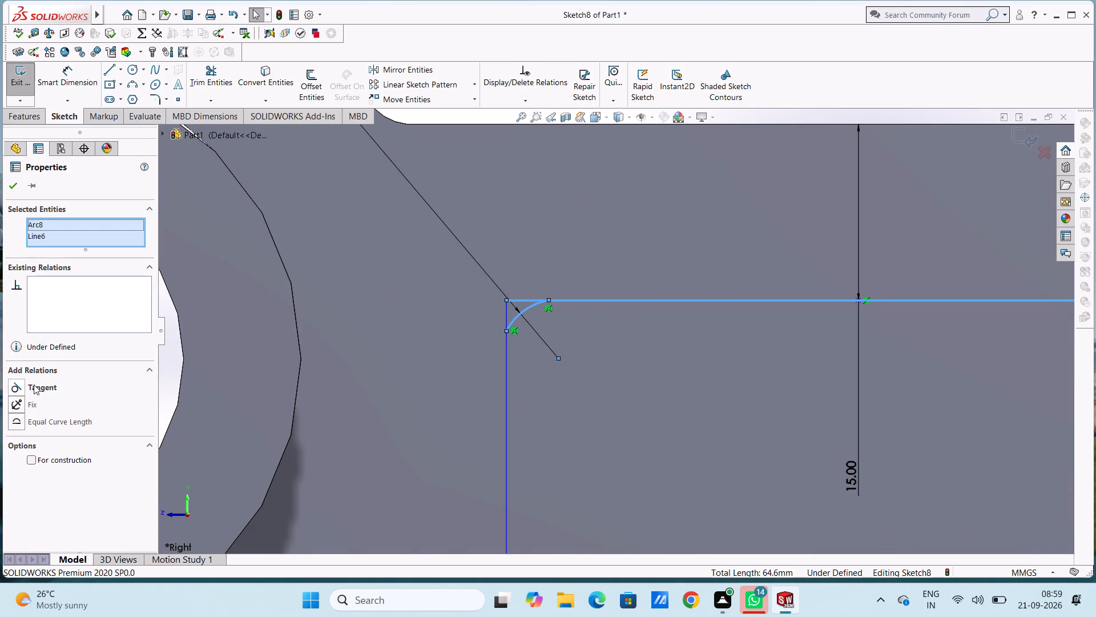
click(17, 388)
click(408, 374)
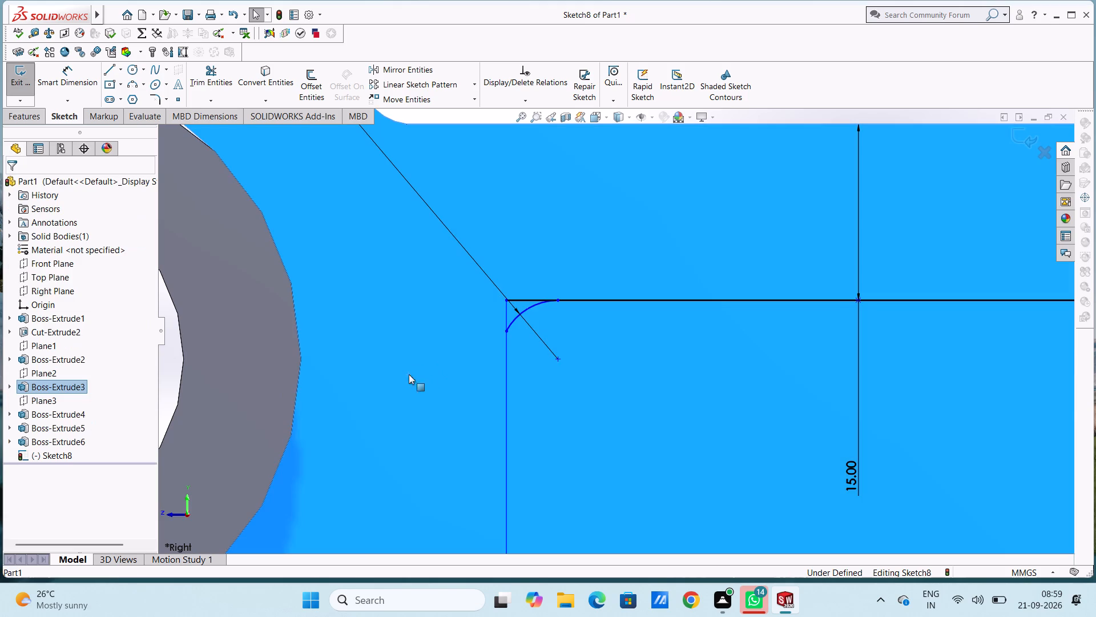
click(517, 320)
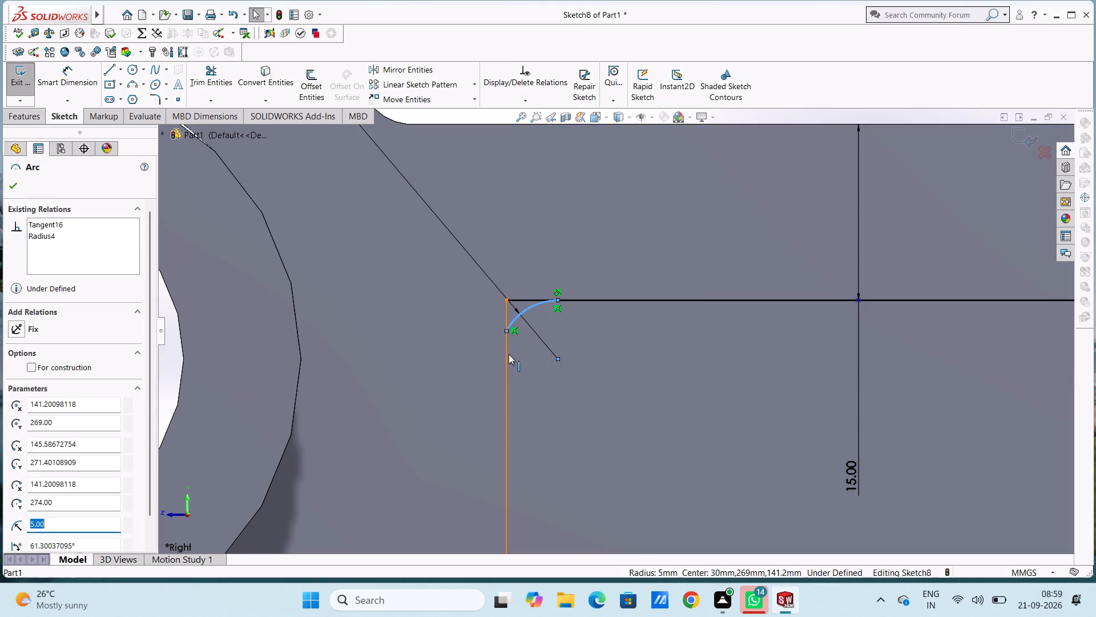
ctrl+click(505, 354)
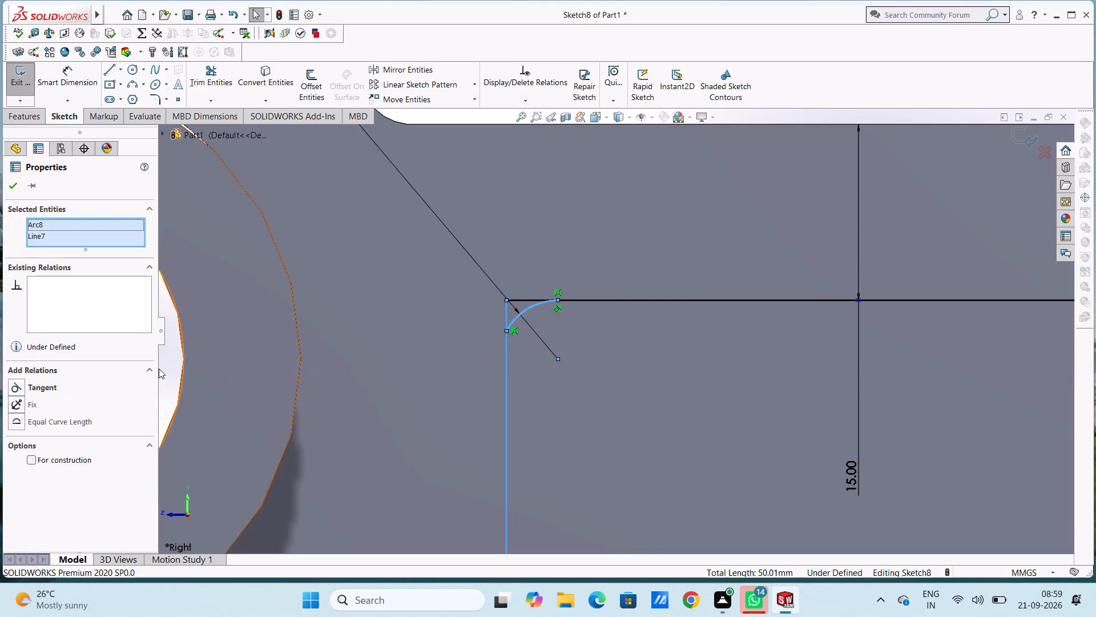
click(14, 384)
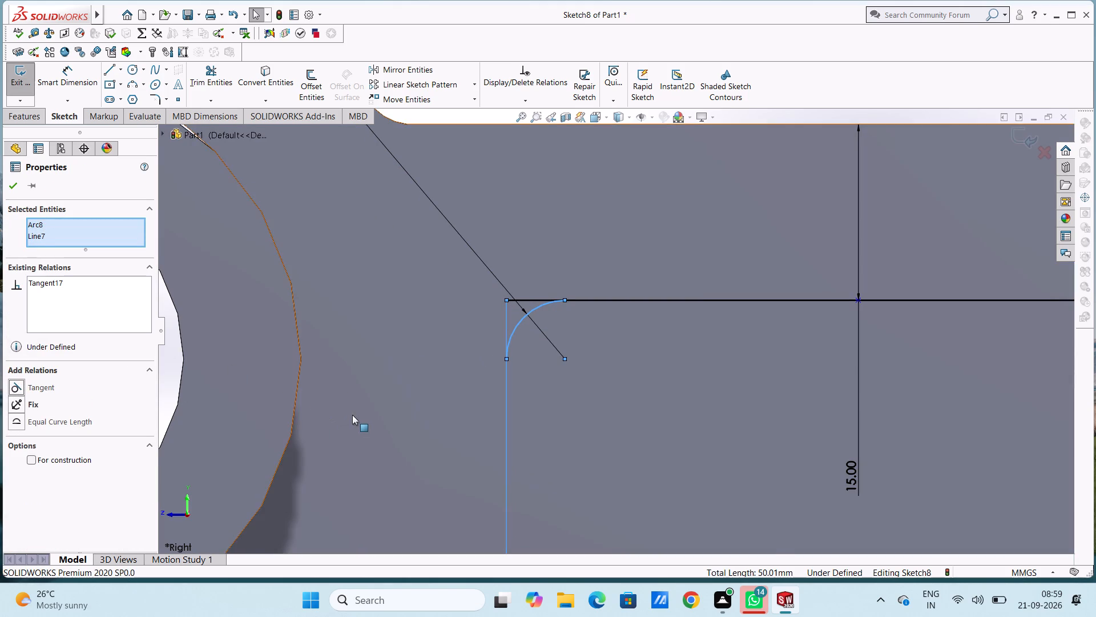
scroll(352, 413, up, 6)
scroll(593, 400, up, 3)
scroll(670, 354, down, 2)
click(680, 360)
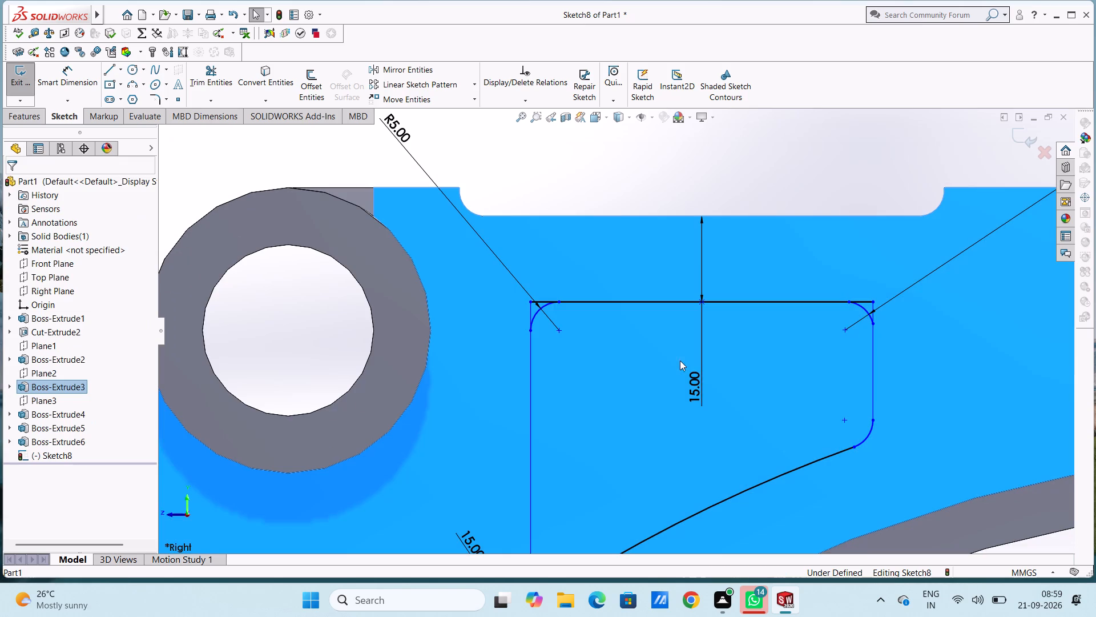
Make the other upper corner arc, farther from the tube, tangent to the top line and its adjoining vertical line.
scroll(659, 428, up, 4)
scroll(714, 332, down, 6)
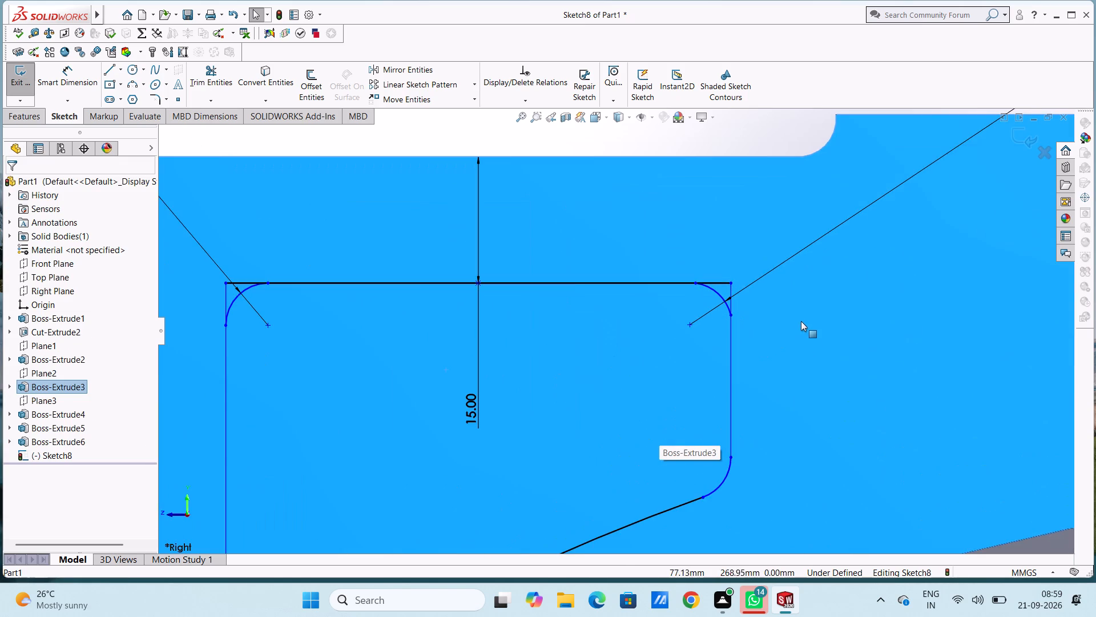
scroll(739, 301, down, 4)
click(647, 282)
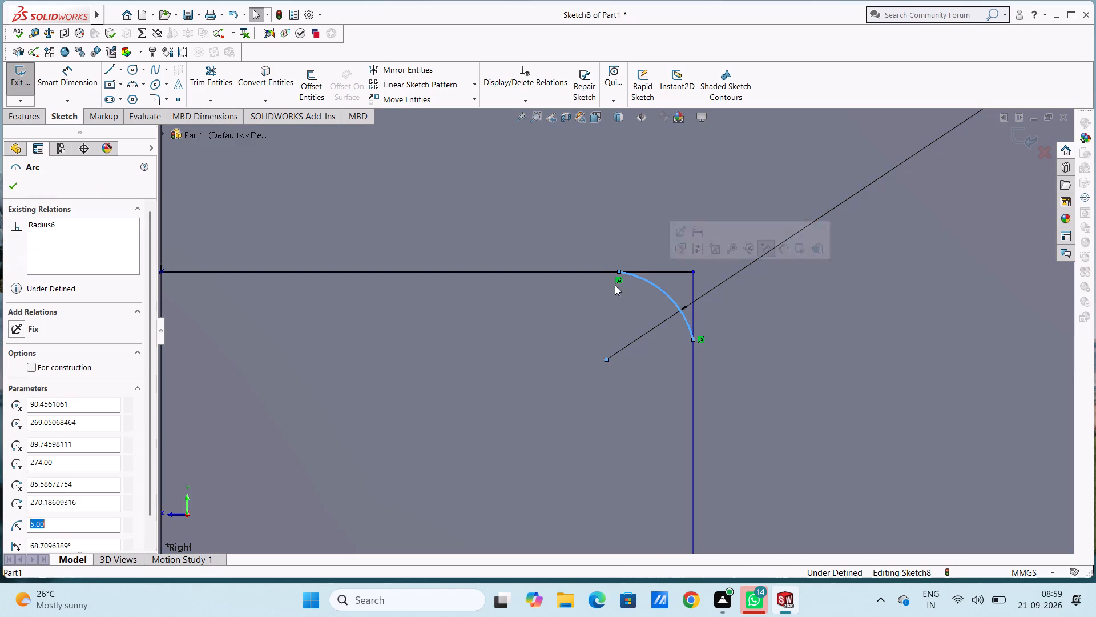
ctrl+click(597, 273)
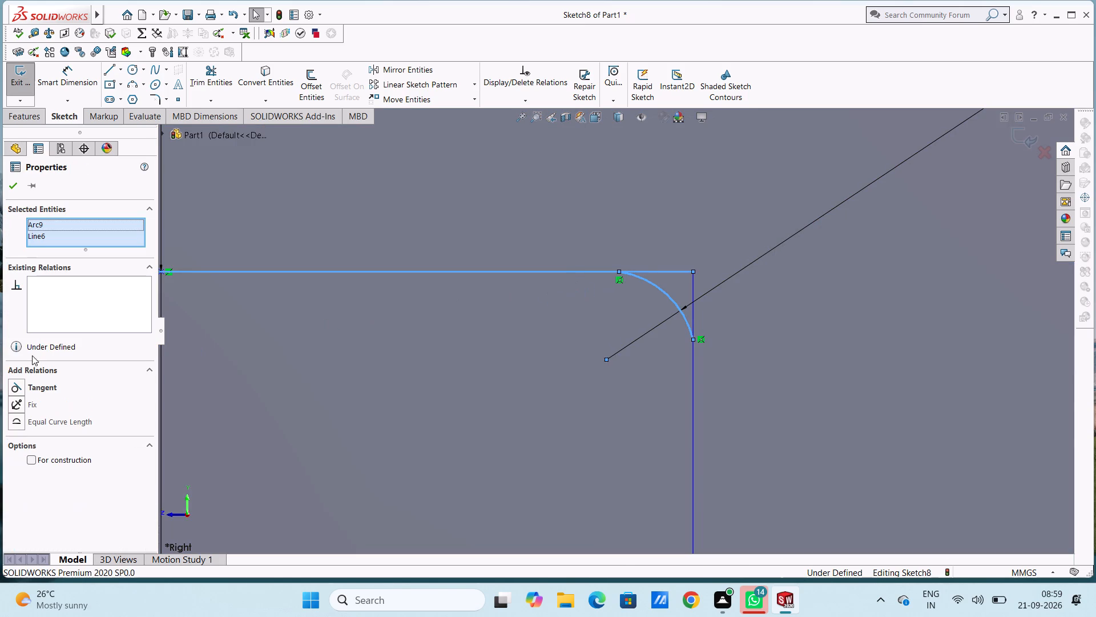
click(13, 388)
click(498, 336)
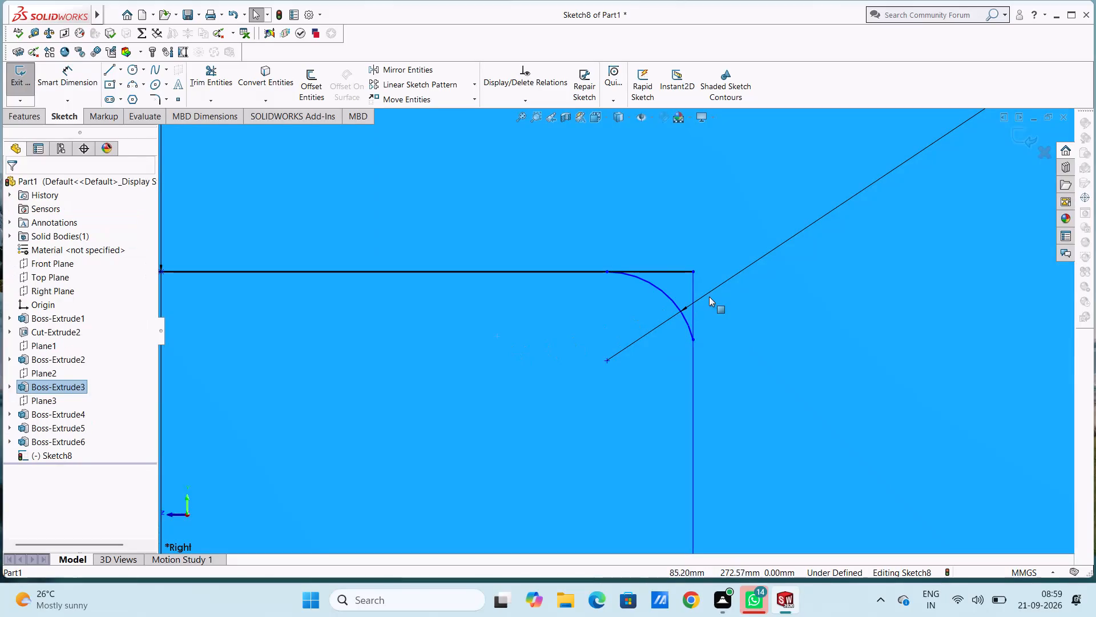
click(685, 320)
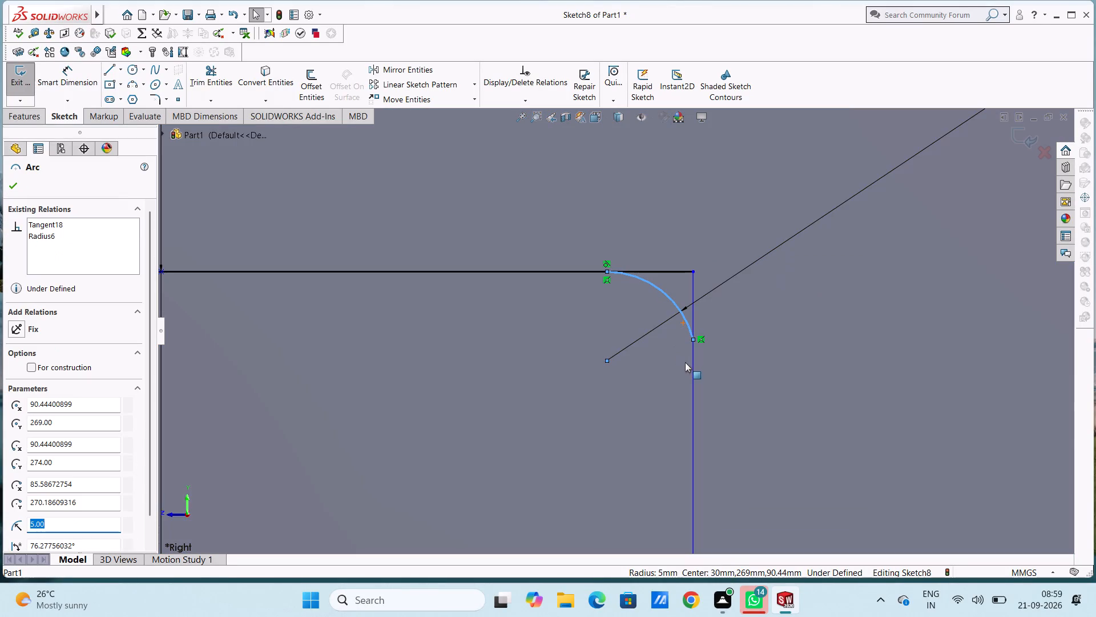
ctrl+click(691, 367)
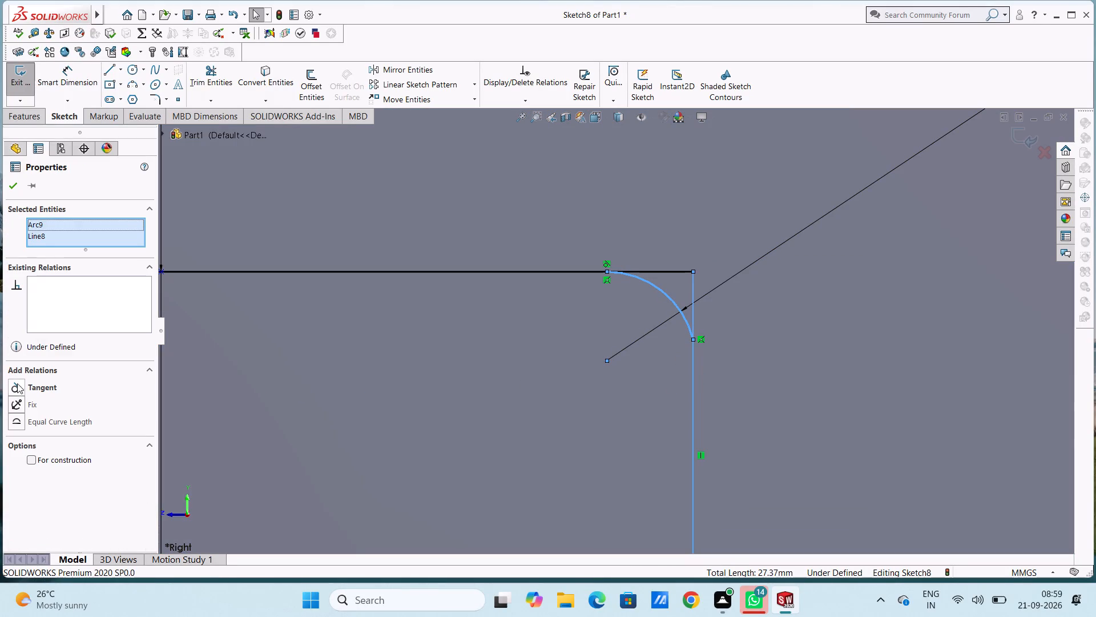
click(21, 385)
scroll(295, 404, up, 9)
click(423, 173)
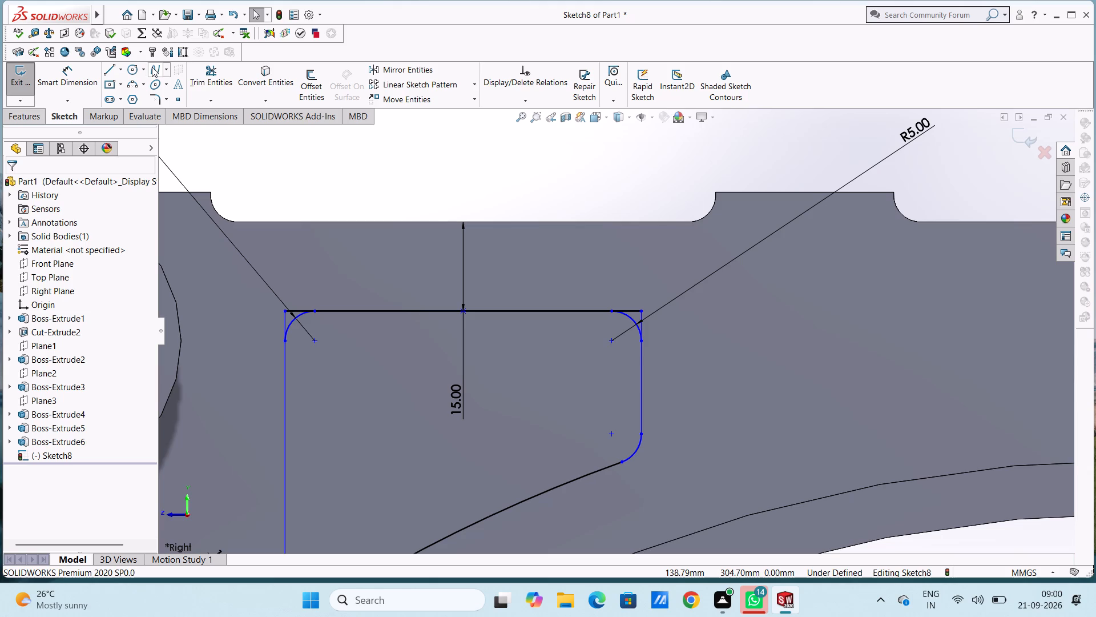
Trim the top and vertical line ends projecting beyond both upper corner arcs, accepting deletion of the top line's midpoint relation.
click(223, 79)
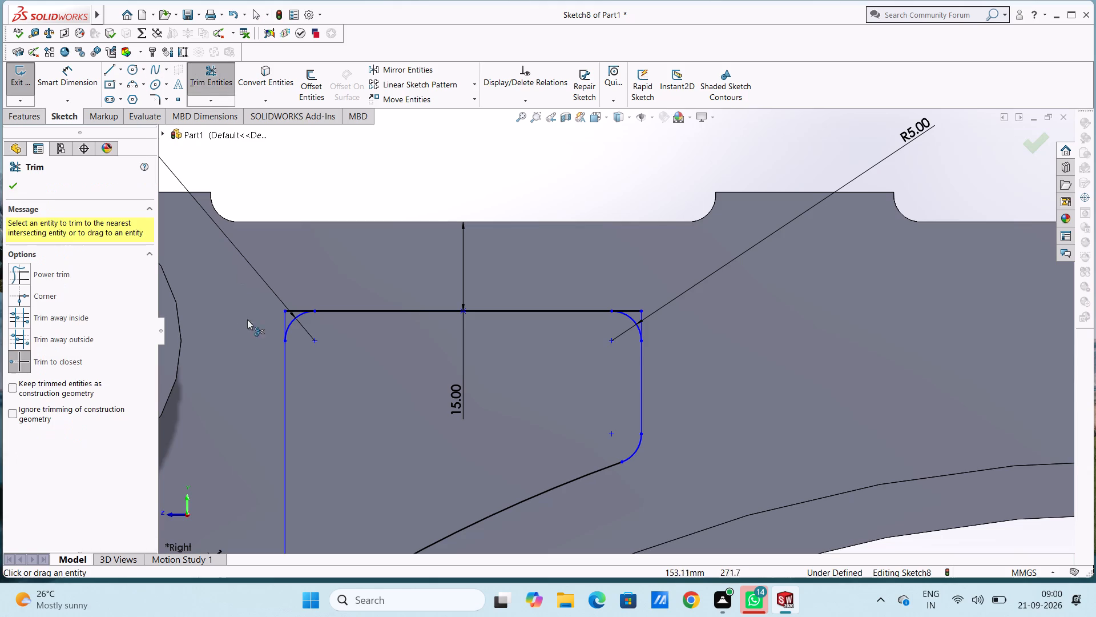
click(284, 320)
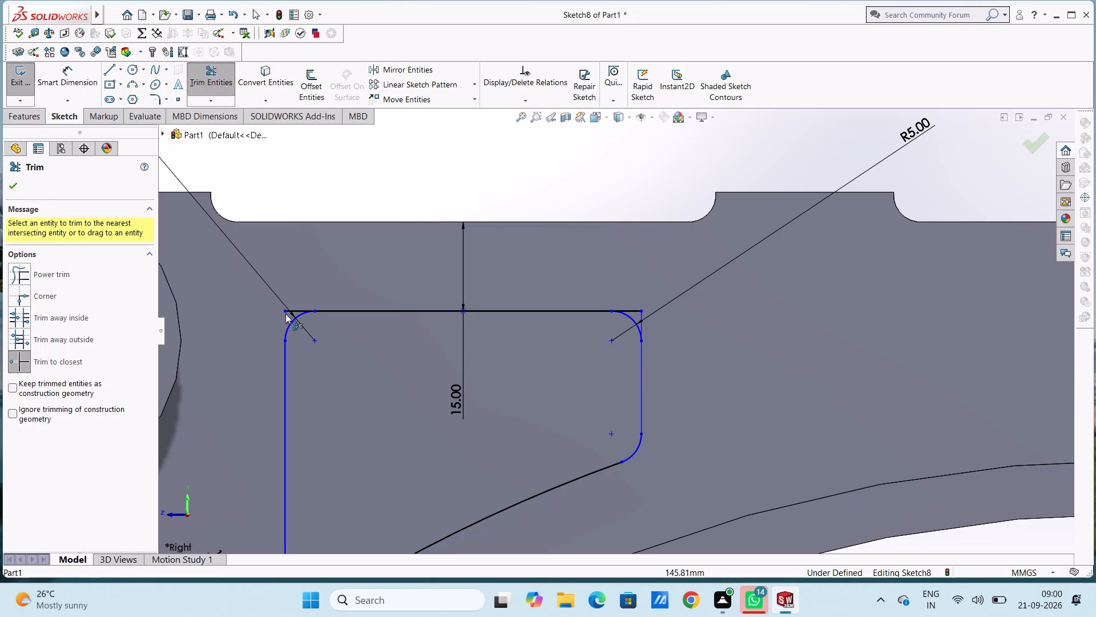
click(288, 311)
click(577, 303)
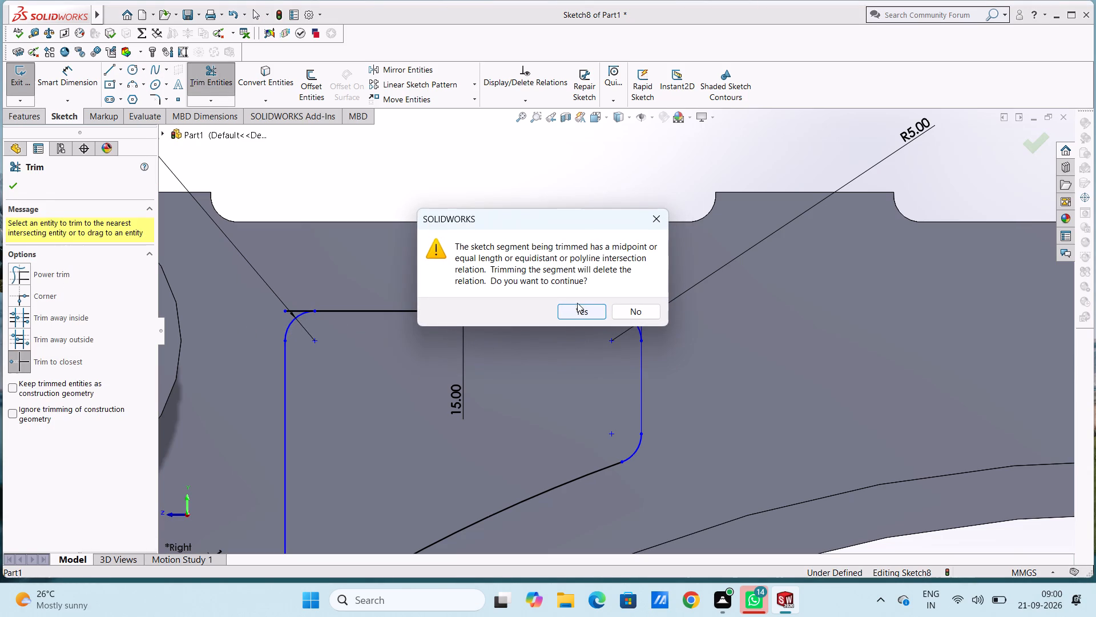
click(575, 307)
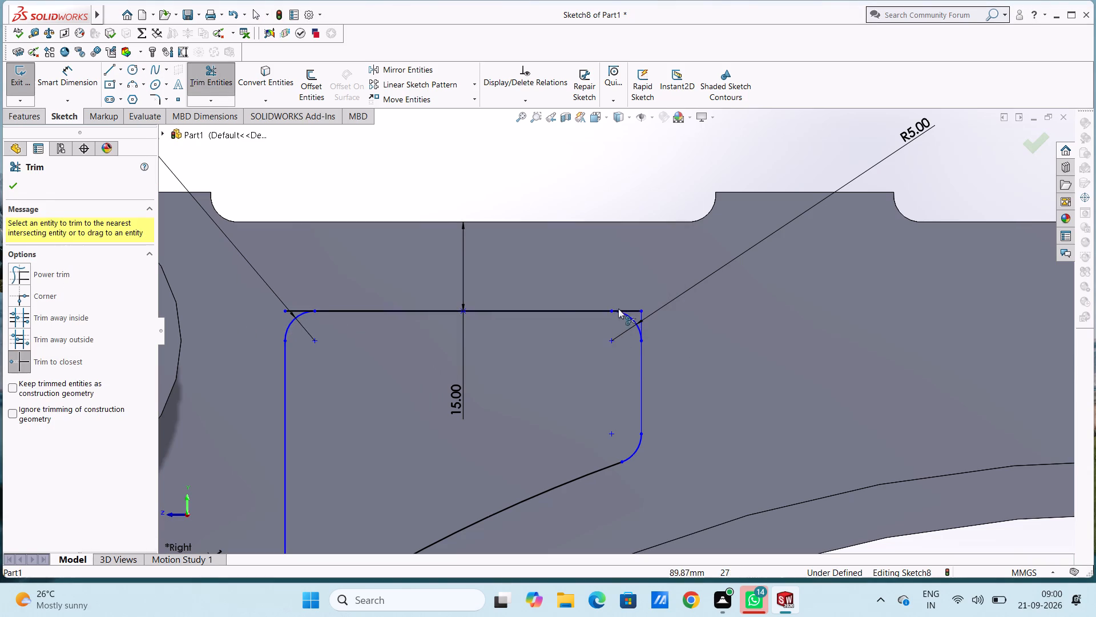
click(299, 308)
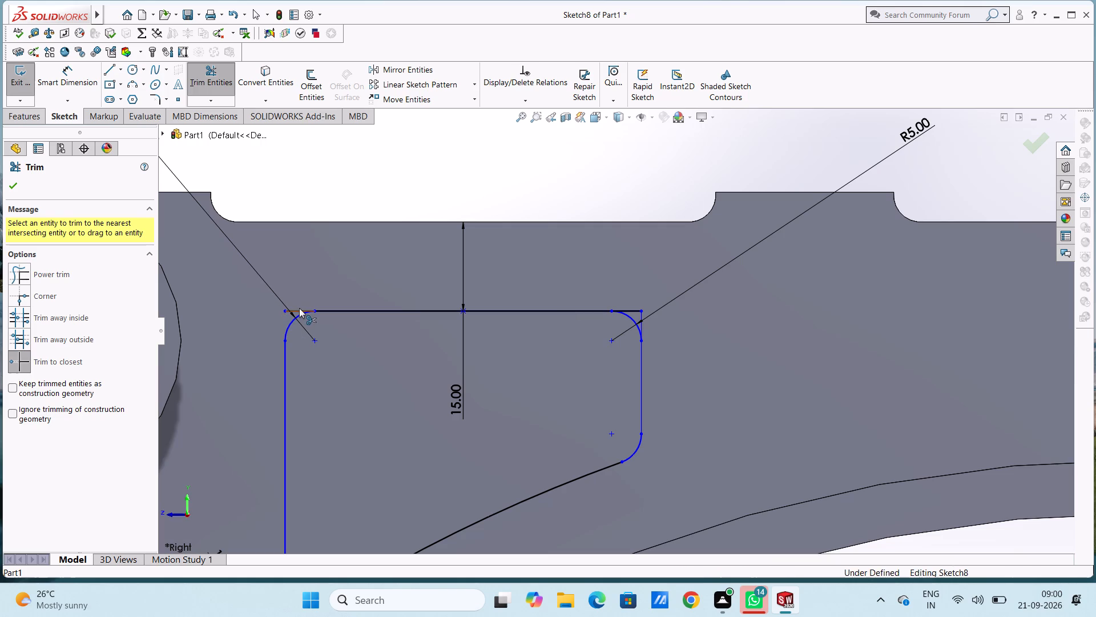
click(632, 308)
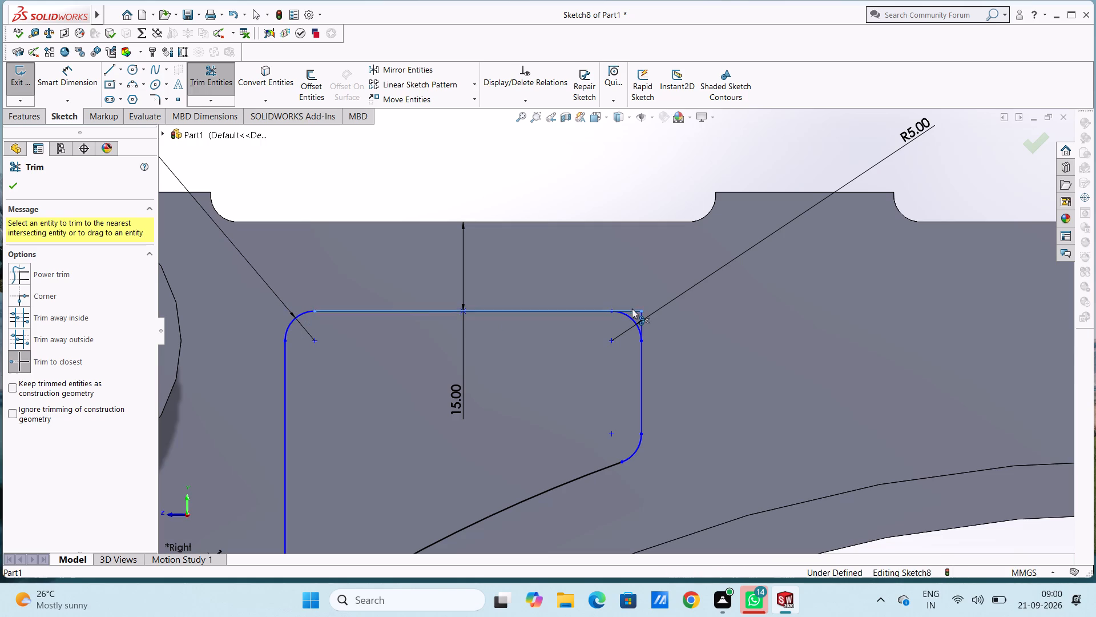
click(639, 318)
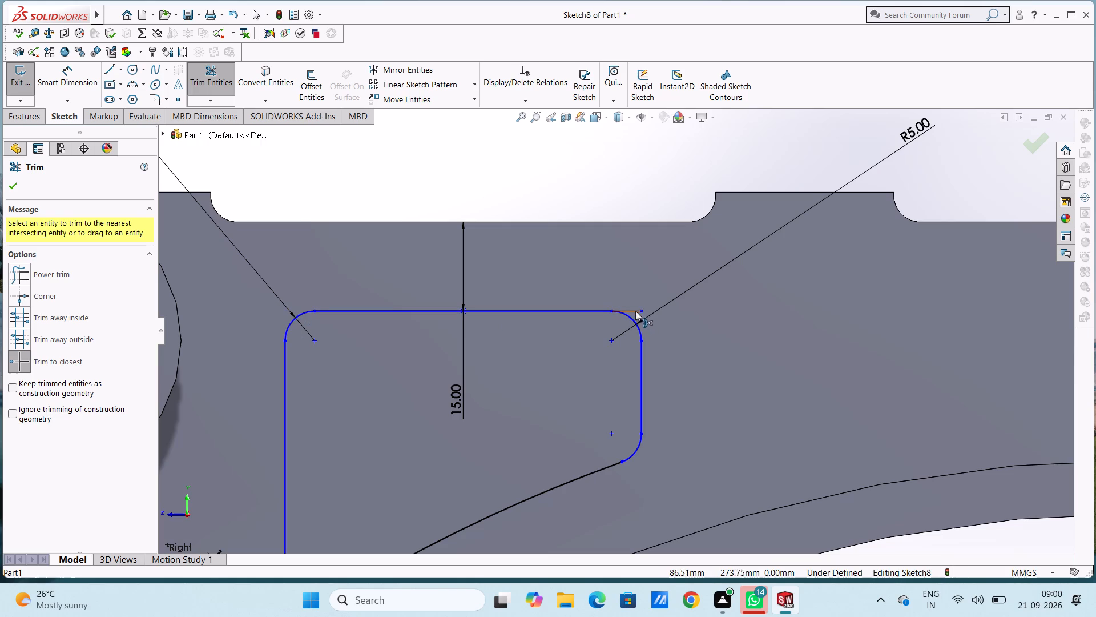
click(635, 308)
scroll(635, 310, up, 6)
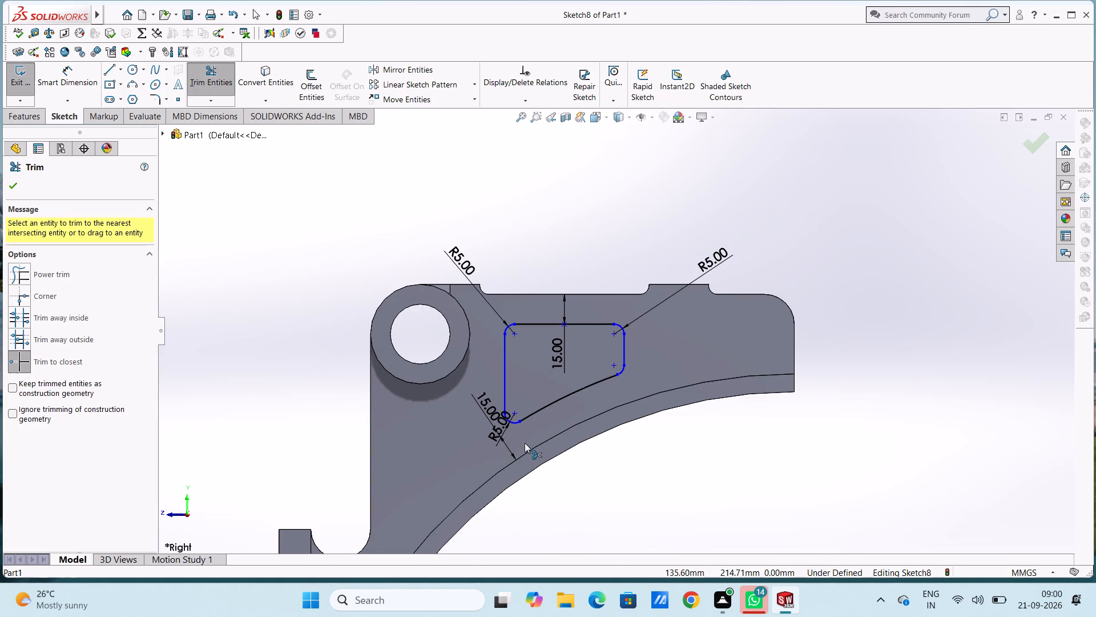
key(Escape)
key(Escape)
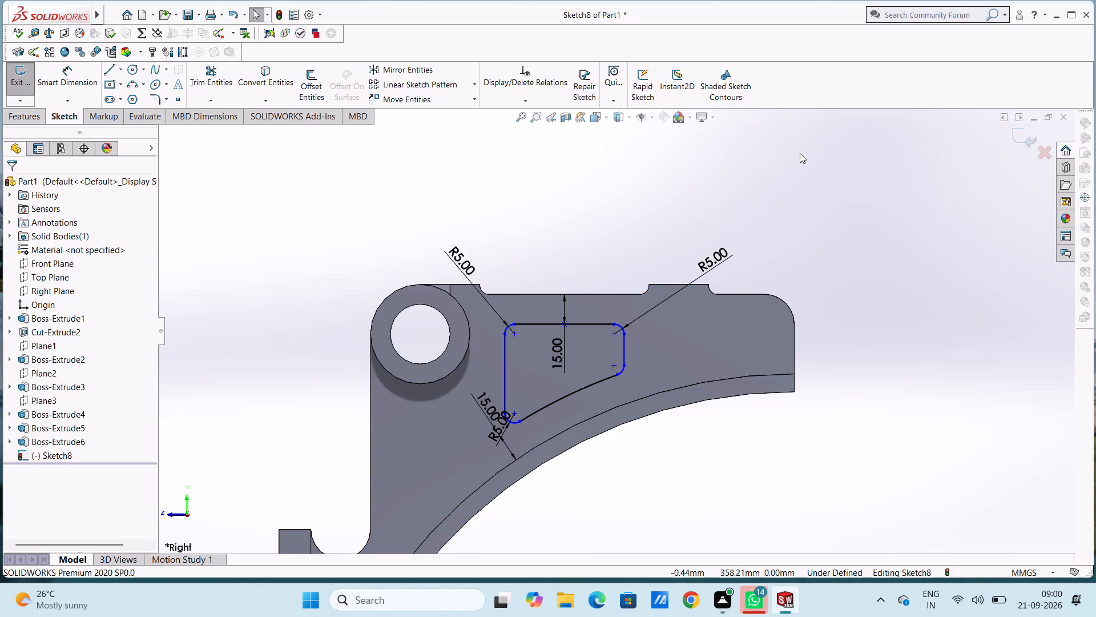
Cut-extrude the rounded profile region as a Blind cut 200 mm deep through both ring-and-hook plates.
middle_drag(800, 156, 779, 240)
scroll(779, 239, up, 1)
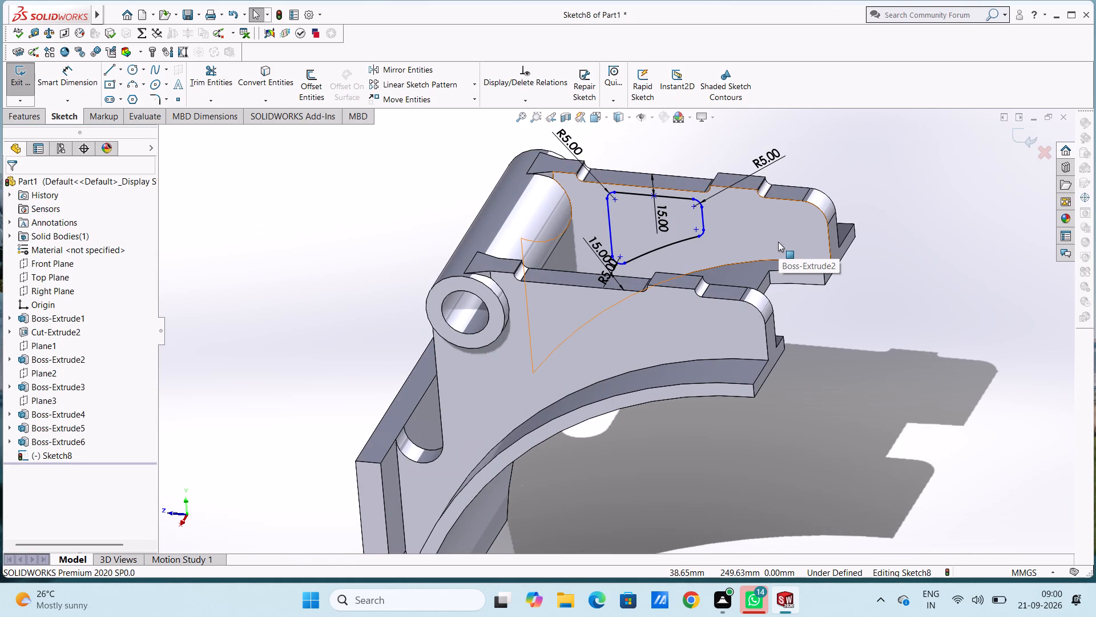
middle_drag(892, 181, 847, 286)
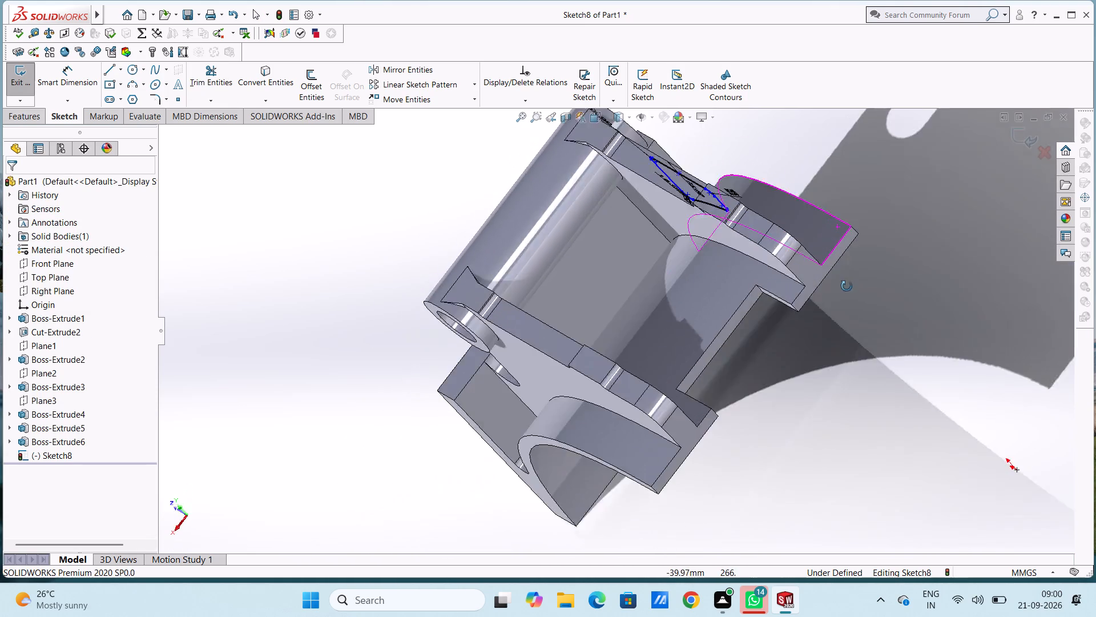
middle_drag(847, 286, 885, 198)
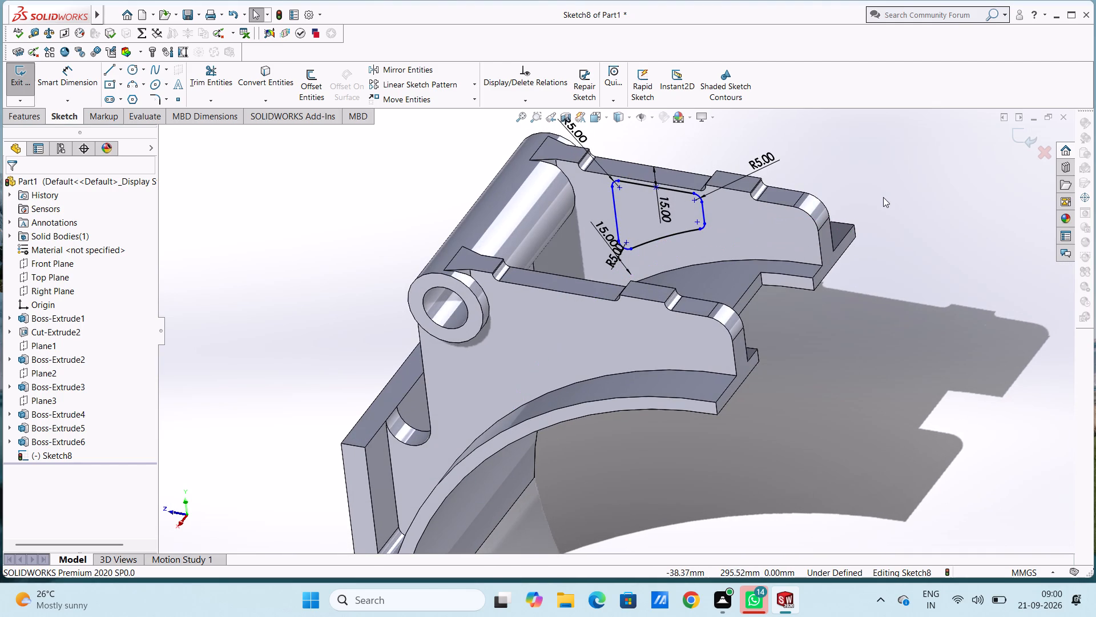
click(34, 115)
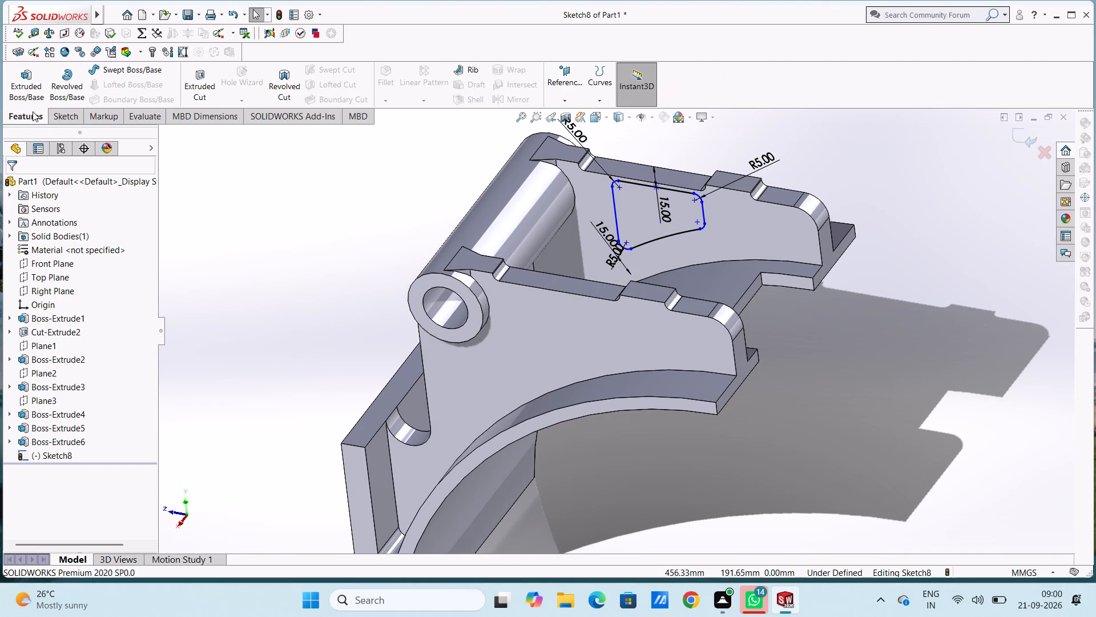
click(215, 77)
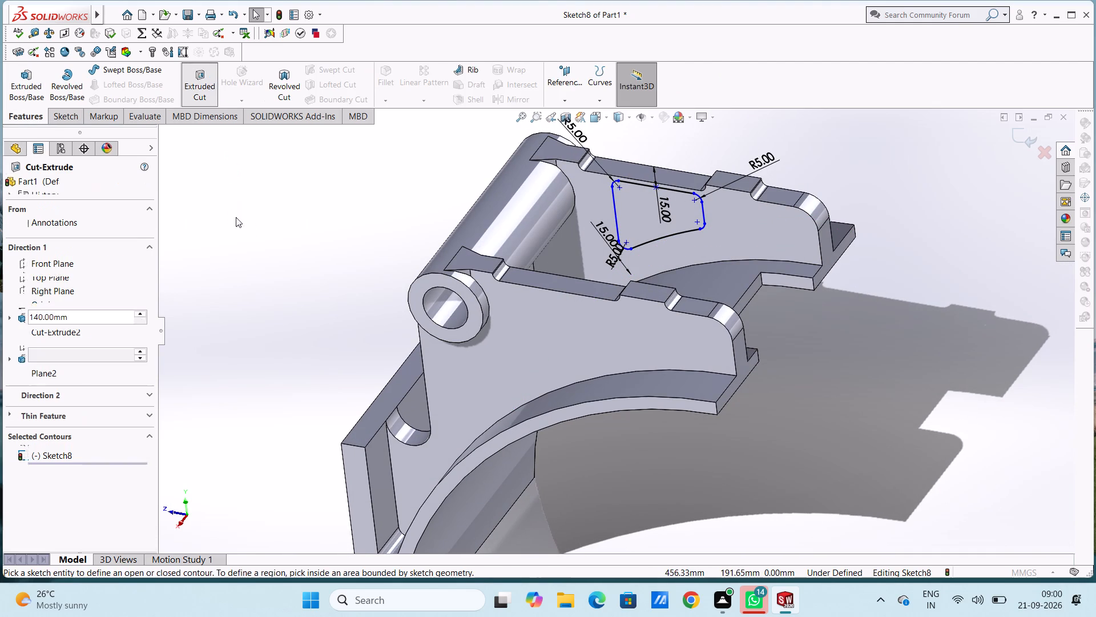
click(638, 204)
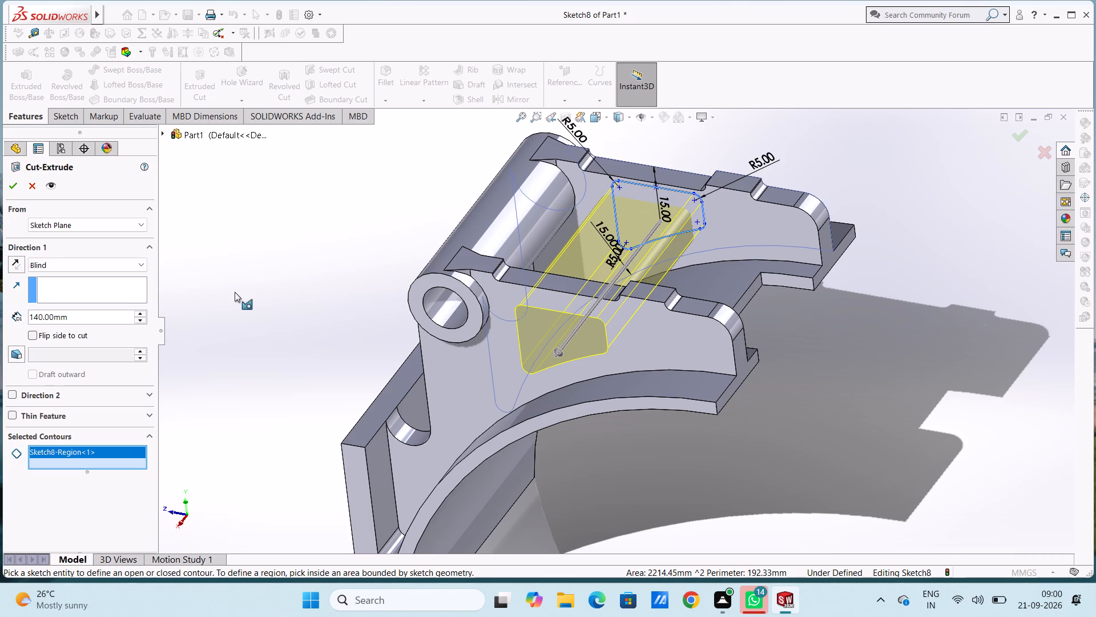
click(100, 317)
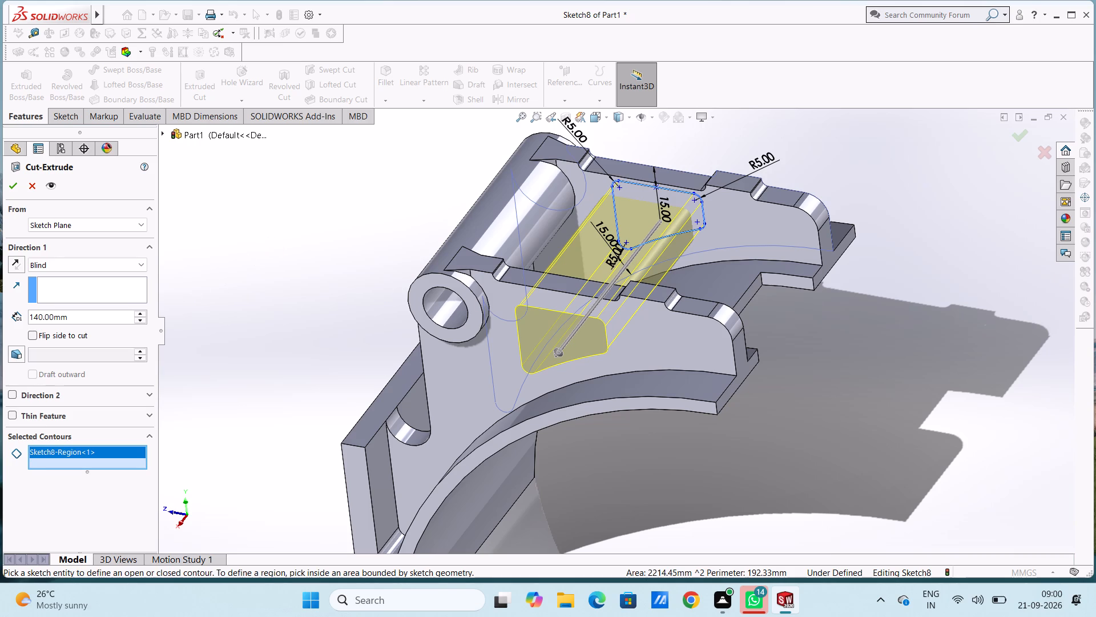
click(100, 317)
text(200)
key(Return)
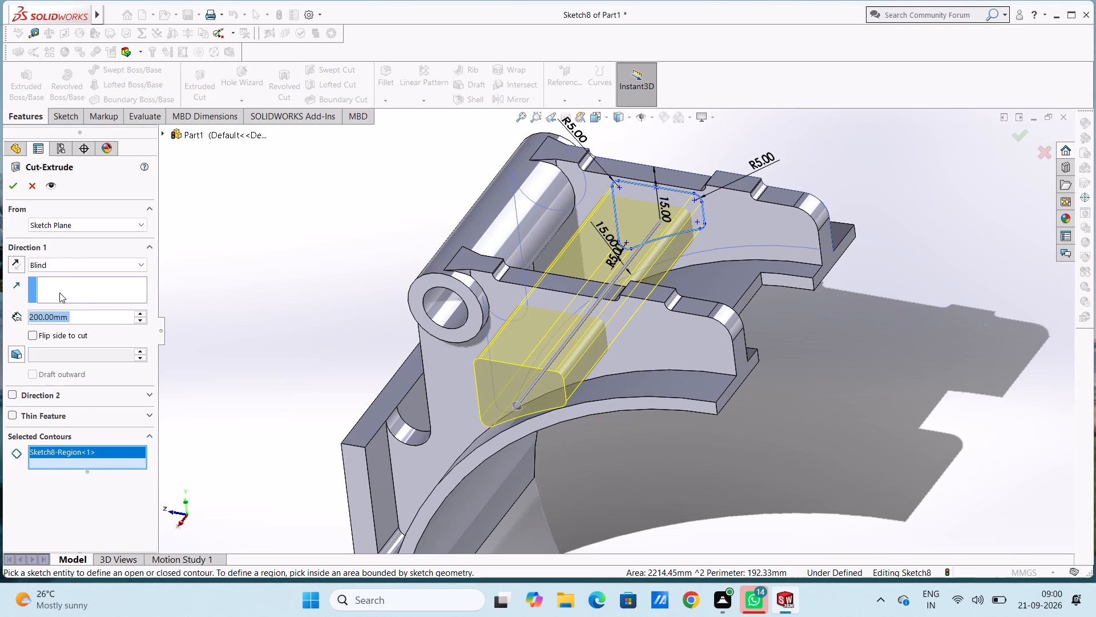
click(11, 189)
click(283, 225)
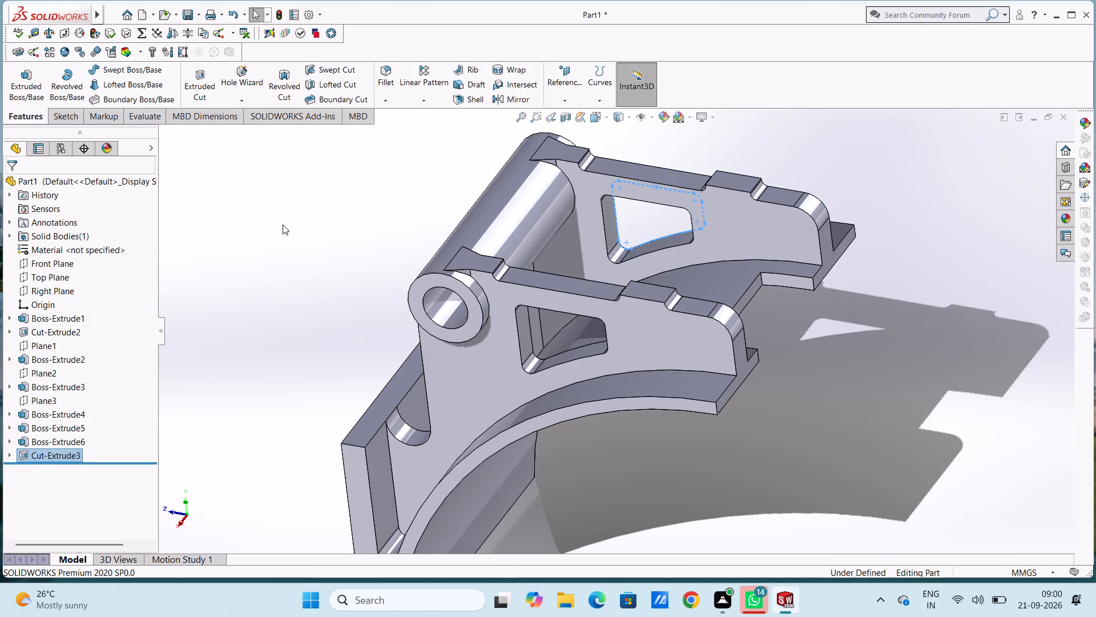
middle_drag(280, 228, 265, 211)
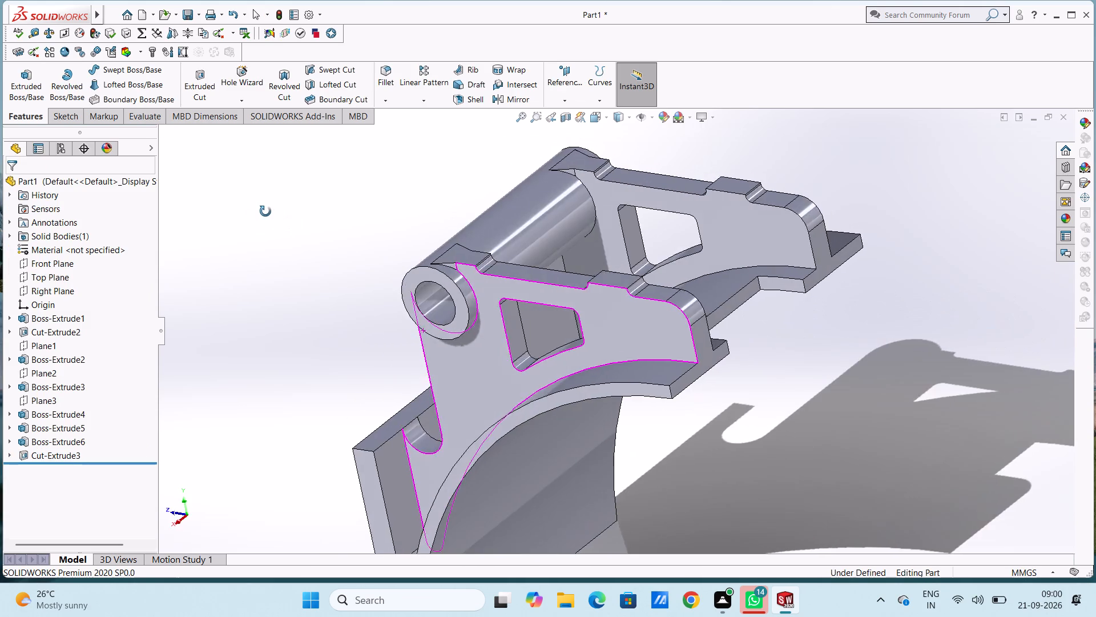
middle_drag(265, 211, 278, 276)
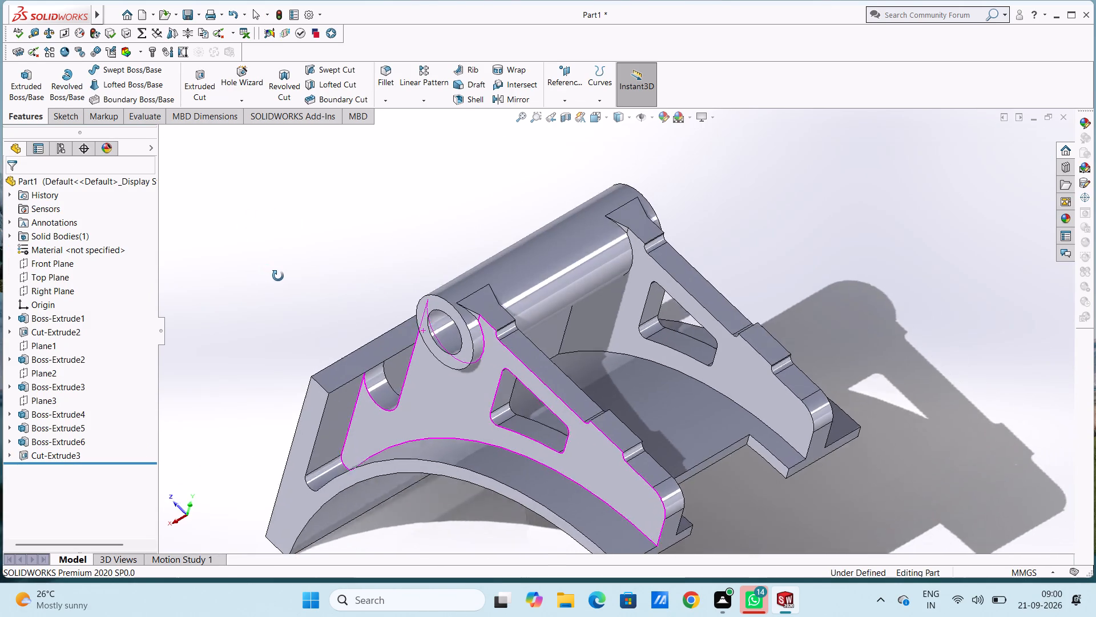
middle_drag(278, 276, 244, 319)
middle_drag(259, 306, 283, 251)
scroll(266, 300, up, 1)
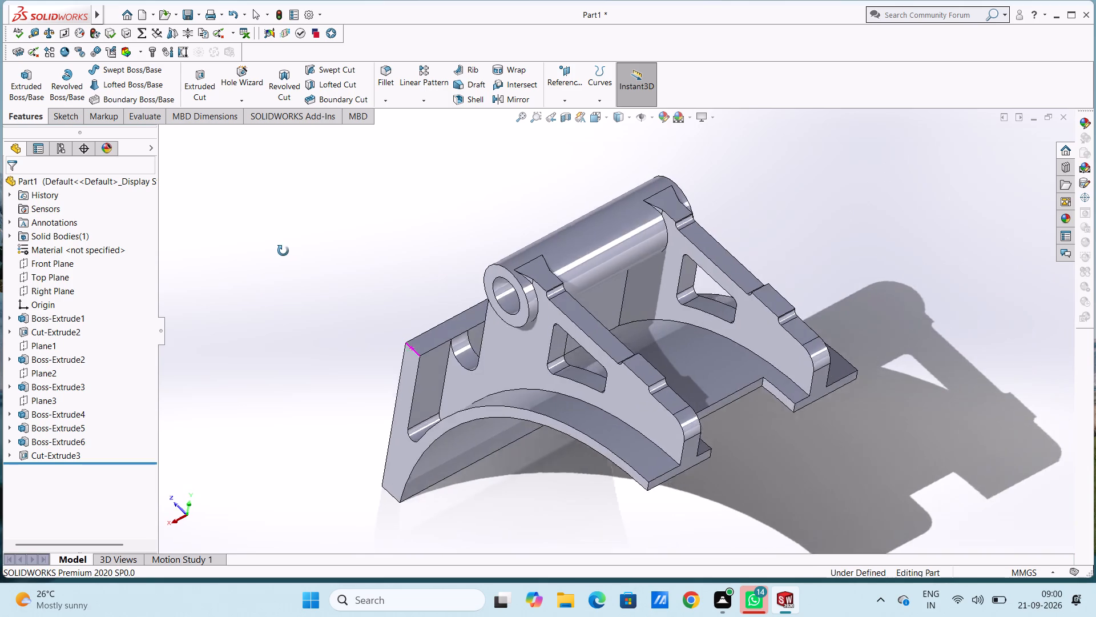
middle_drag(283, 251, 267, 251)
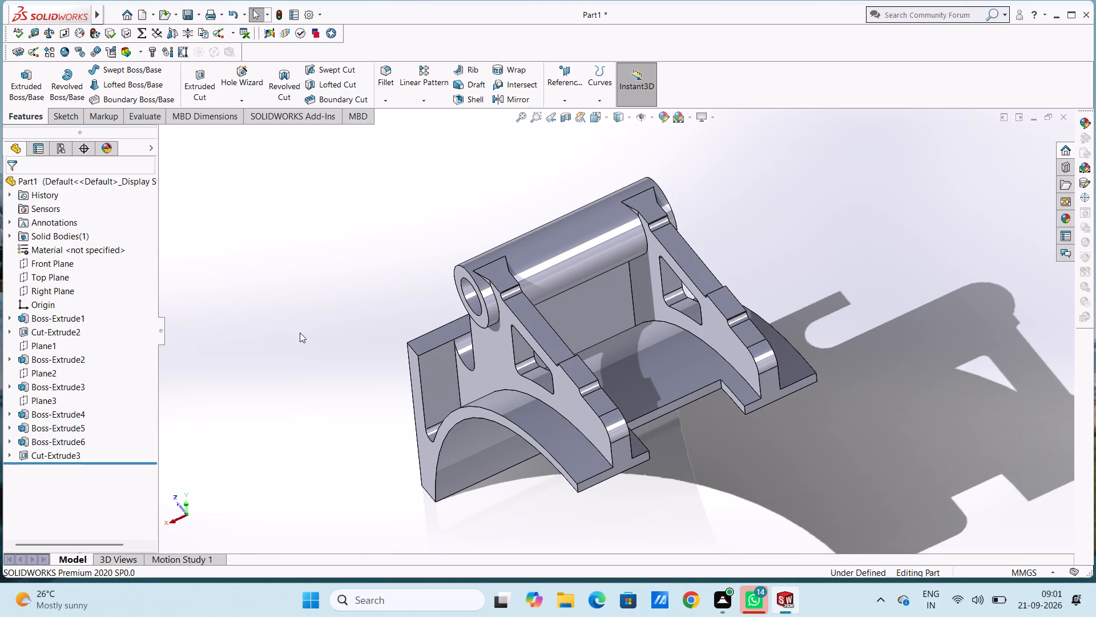
Start a sketch on the outer face of the near ring-and-hook plate, viewed from the right.
key(ctrl+4)
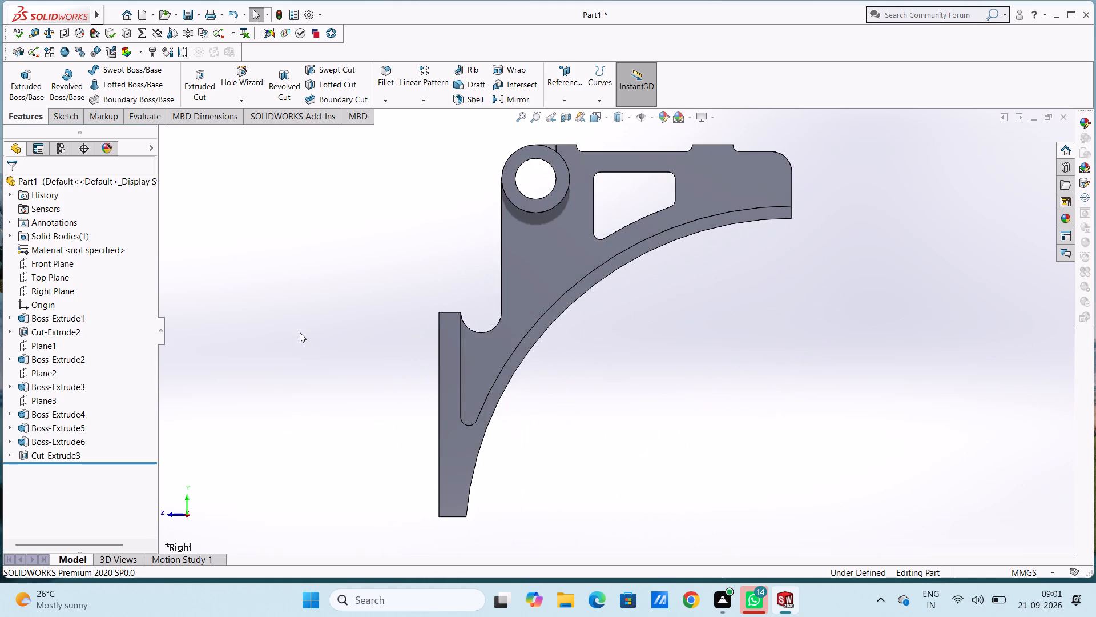
scroll(782, 143, down, 4)
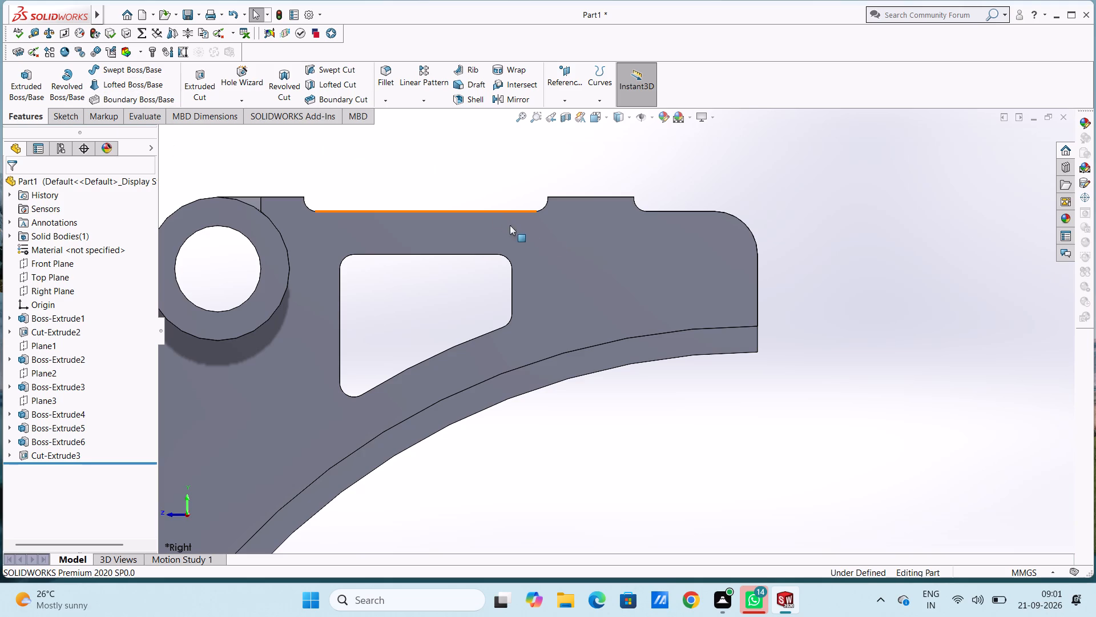
click(593, 217)
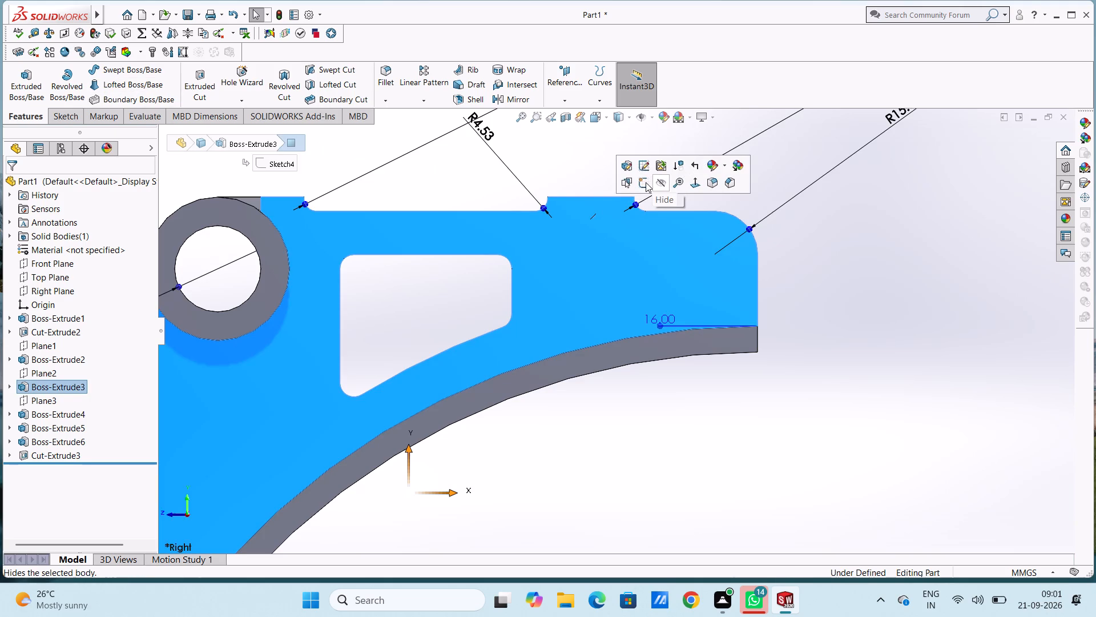
click(646, 182)
click(629, 171)
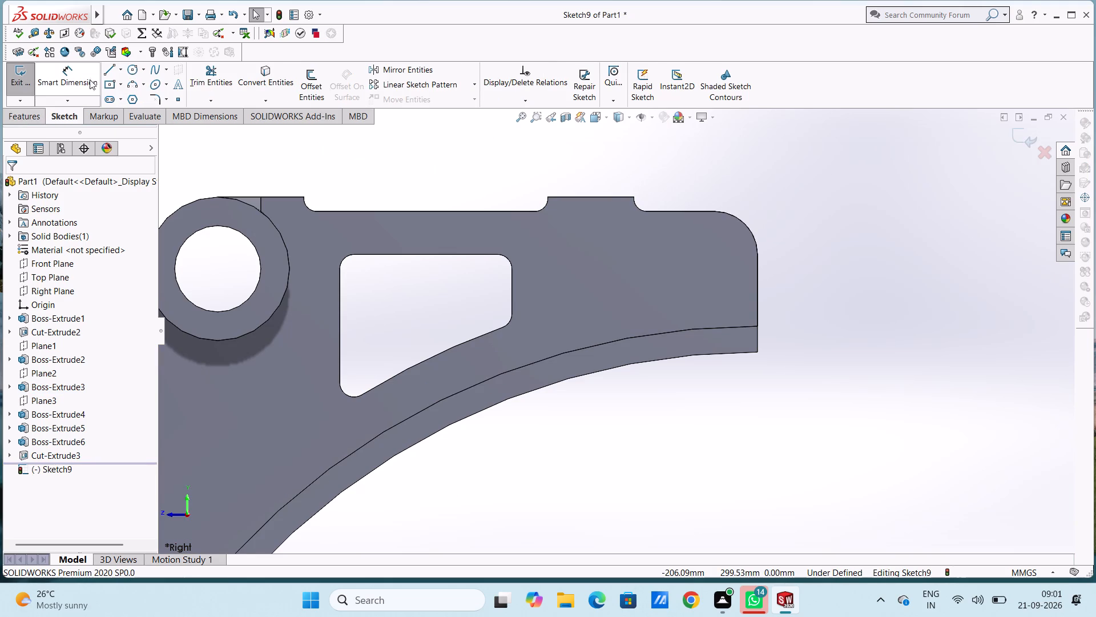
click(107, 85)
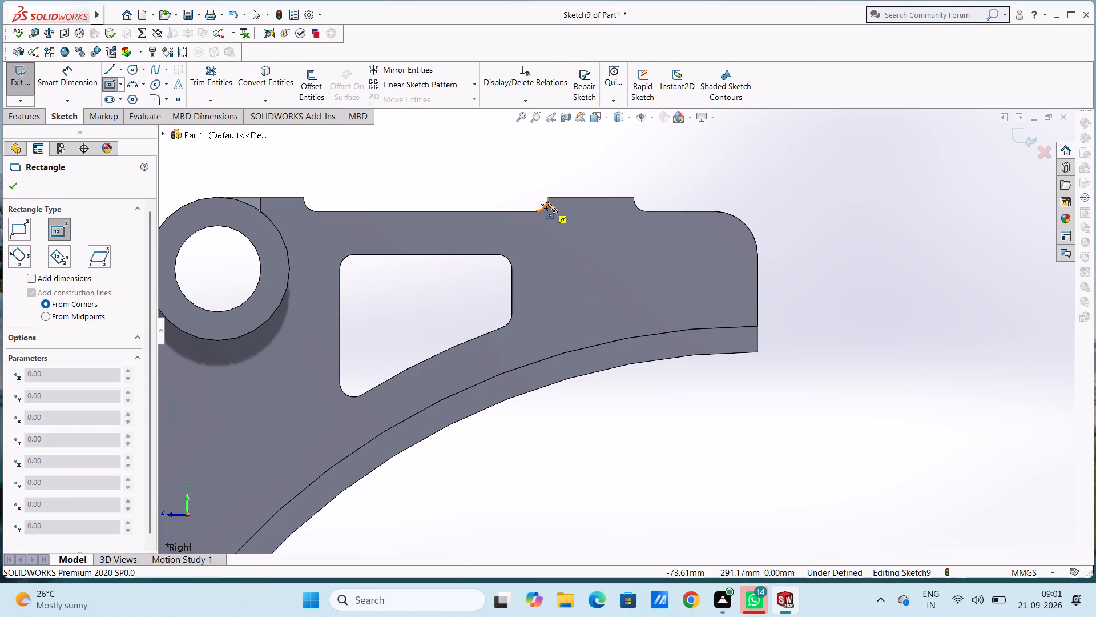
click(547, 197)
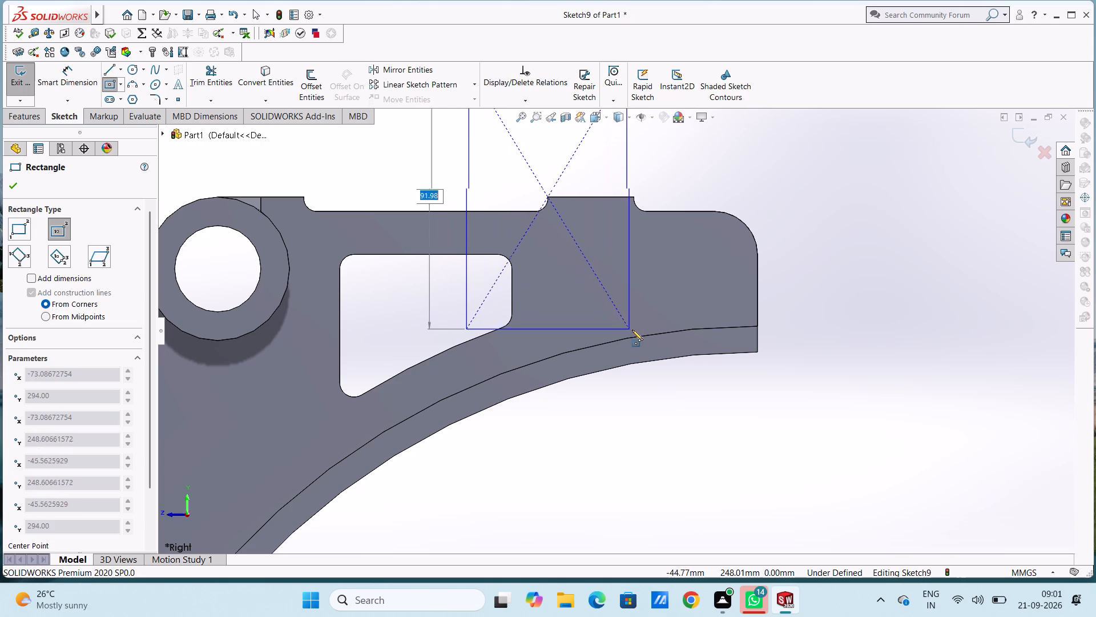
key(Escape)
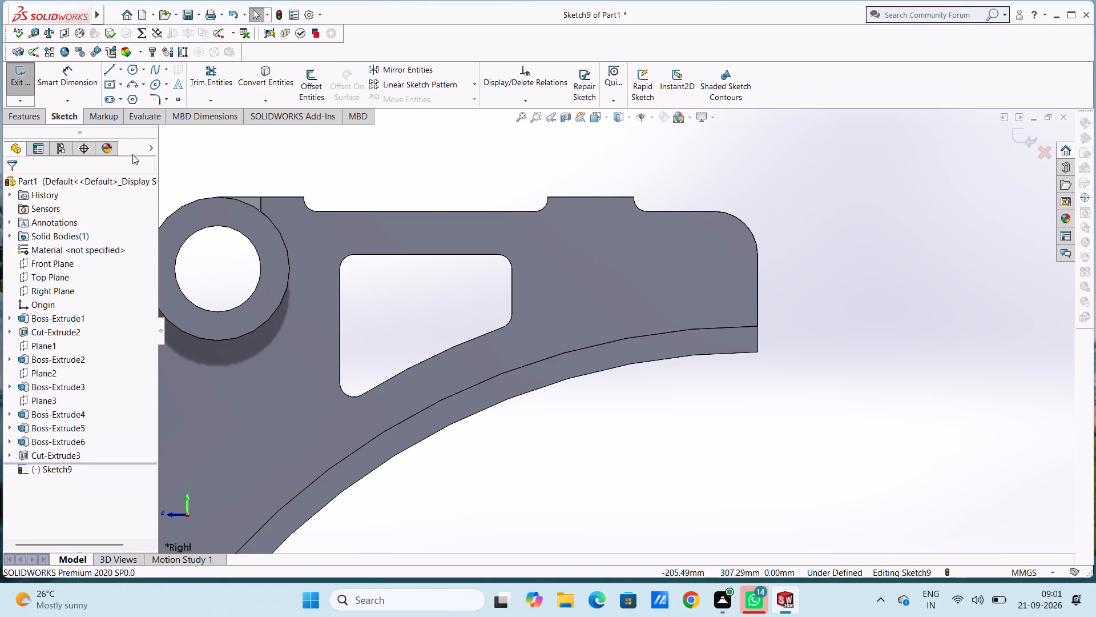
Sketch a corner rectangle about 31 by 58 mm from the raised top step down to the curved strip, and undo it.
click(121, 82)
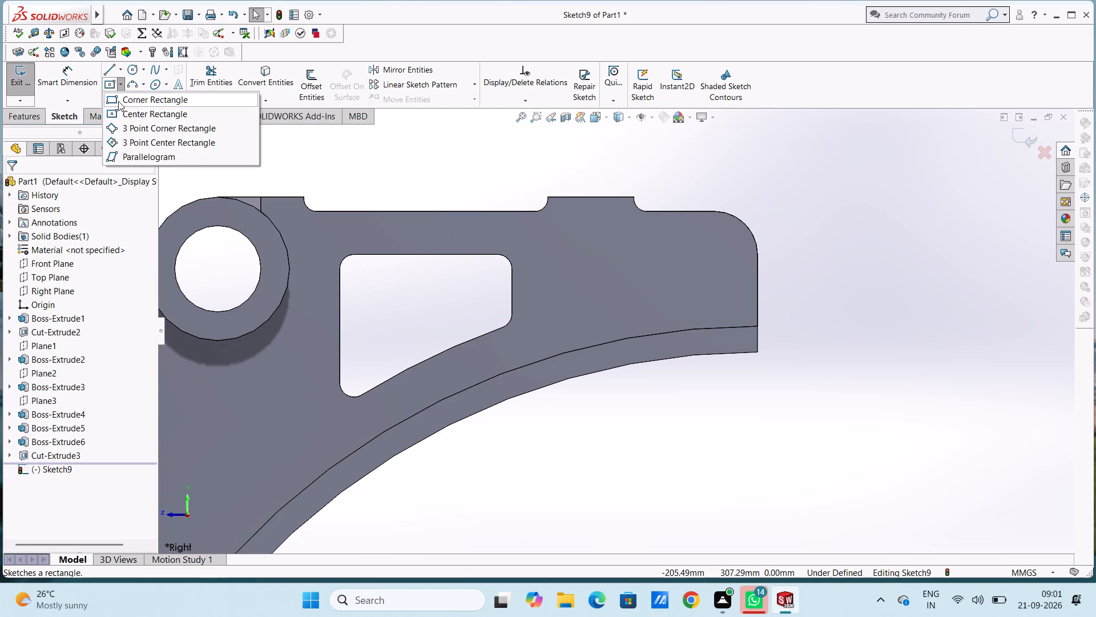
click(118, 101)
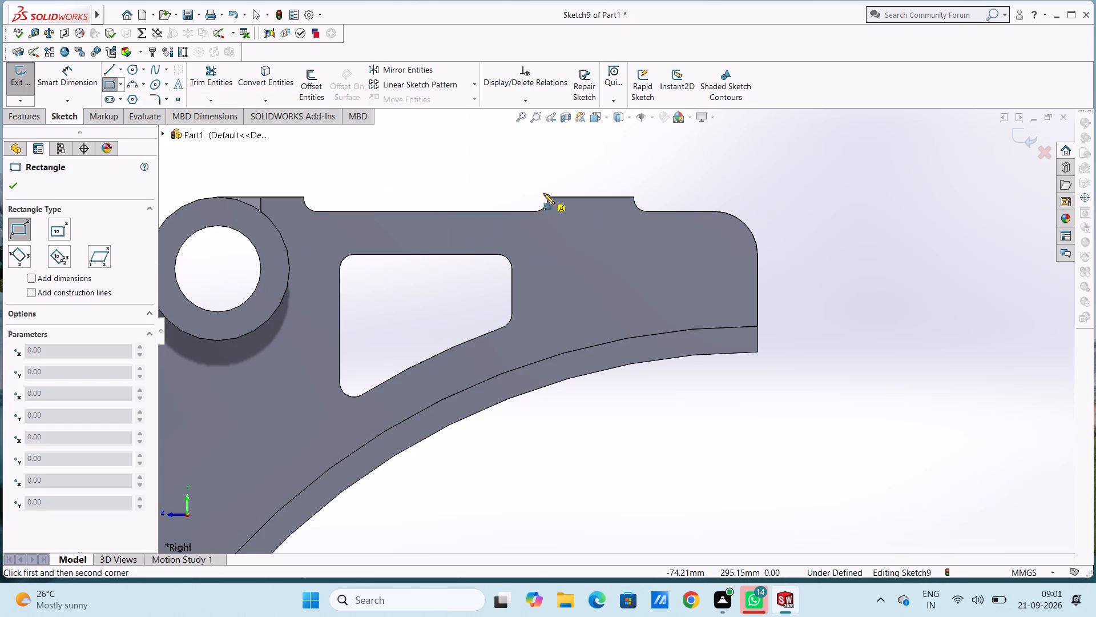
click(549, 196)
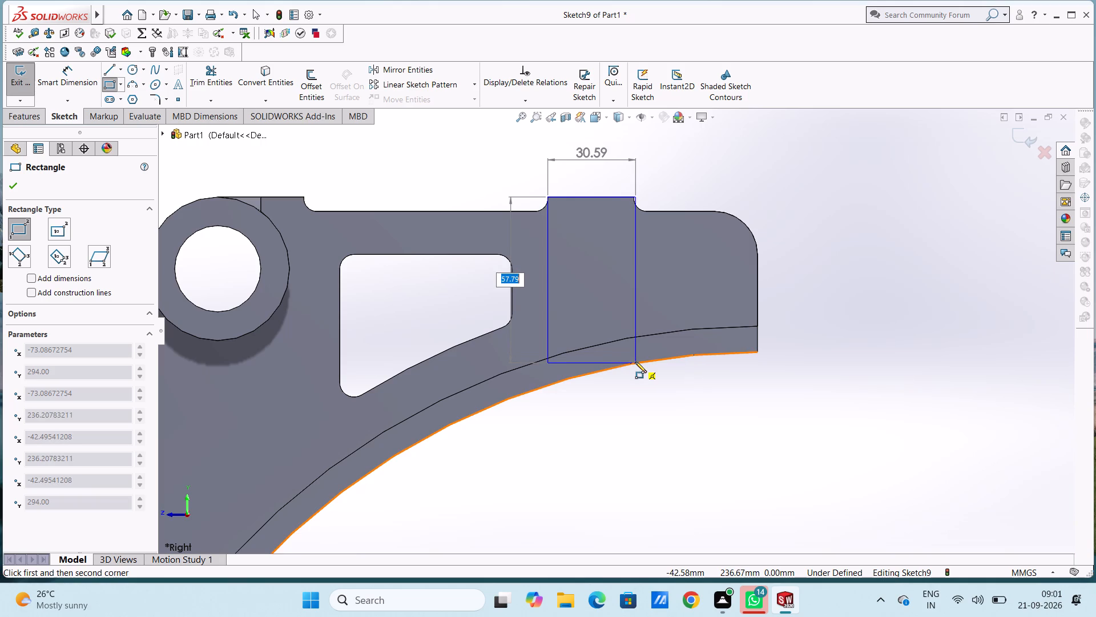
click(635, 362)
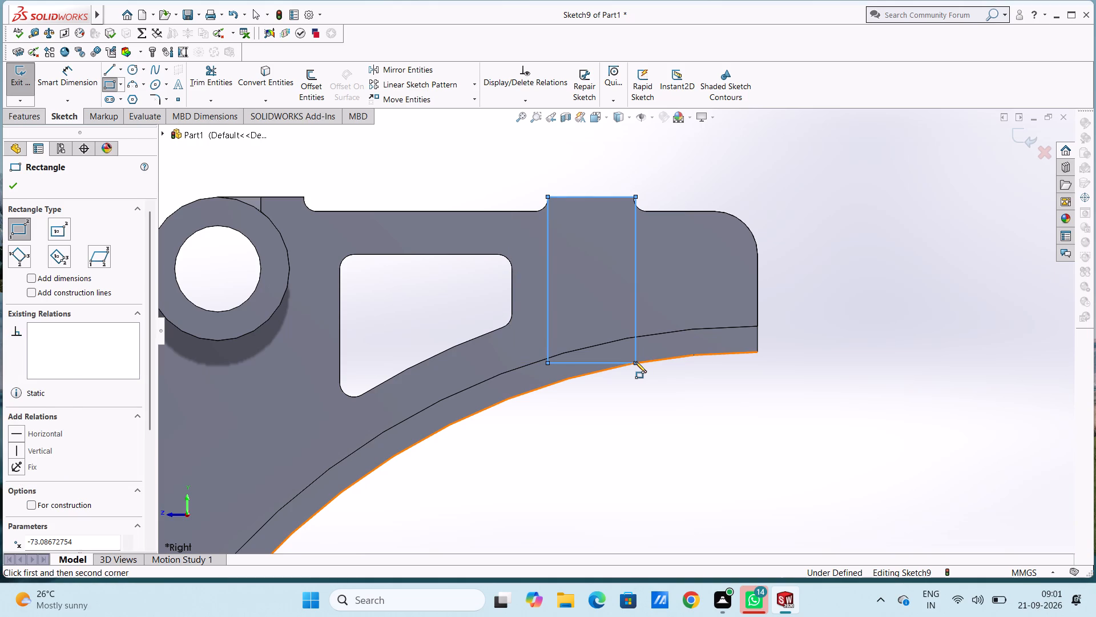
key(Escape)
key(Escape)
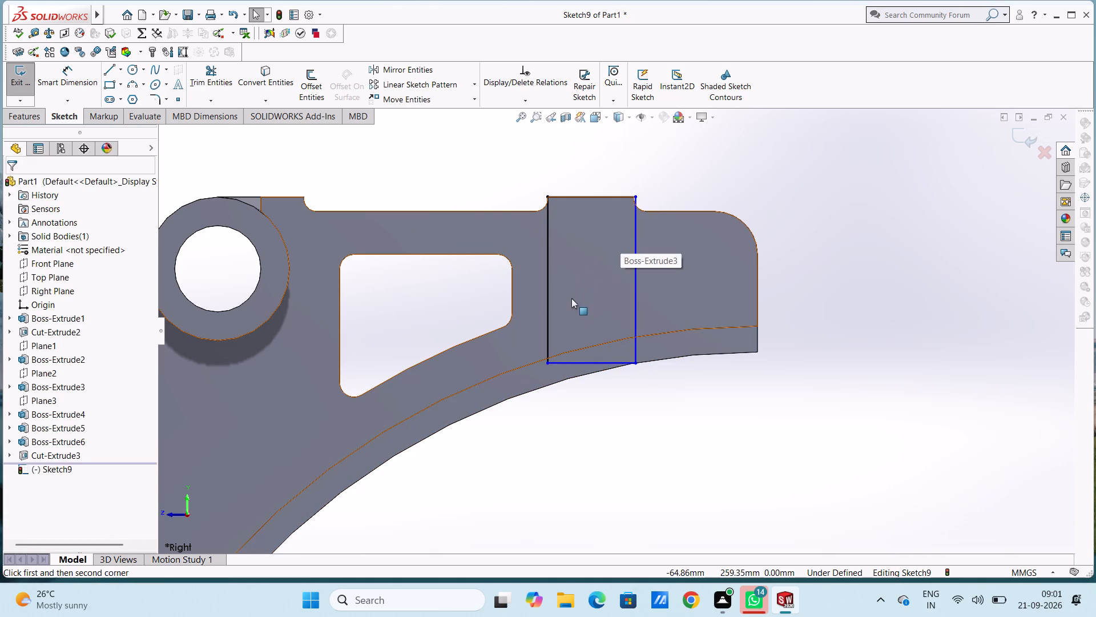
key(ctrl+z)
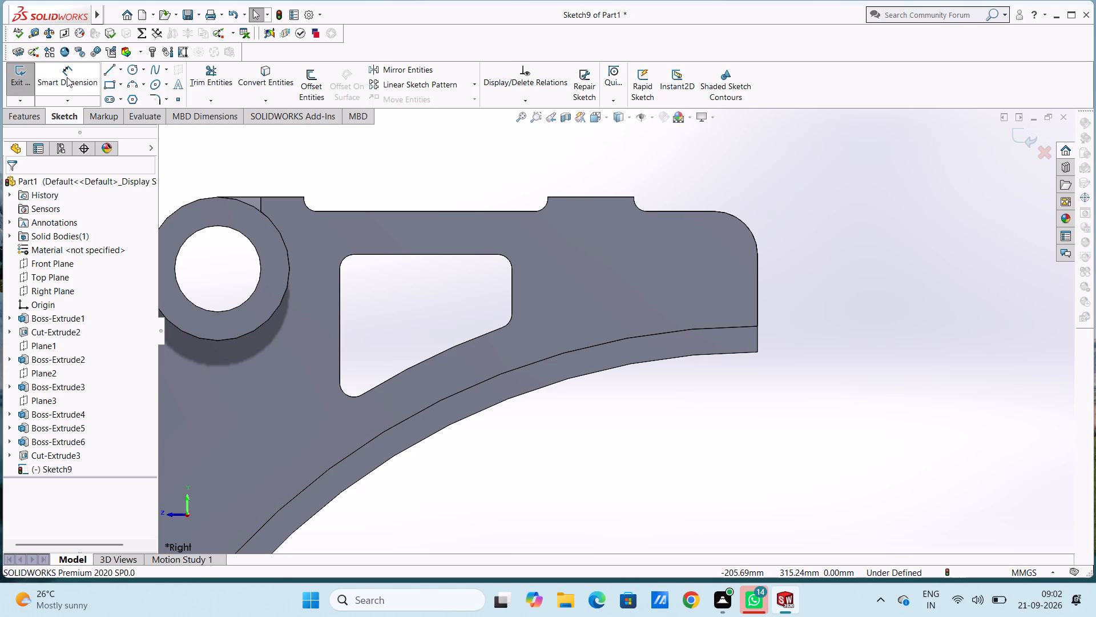
Sketch a corner rectangle 30 mm wide and 57.88 mm high, from the raised top step's tube-side corner down onto the curved strip.
click(104, 86)
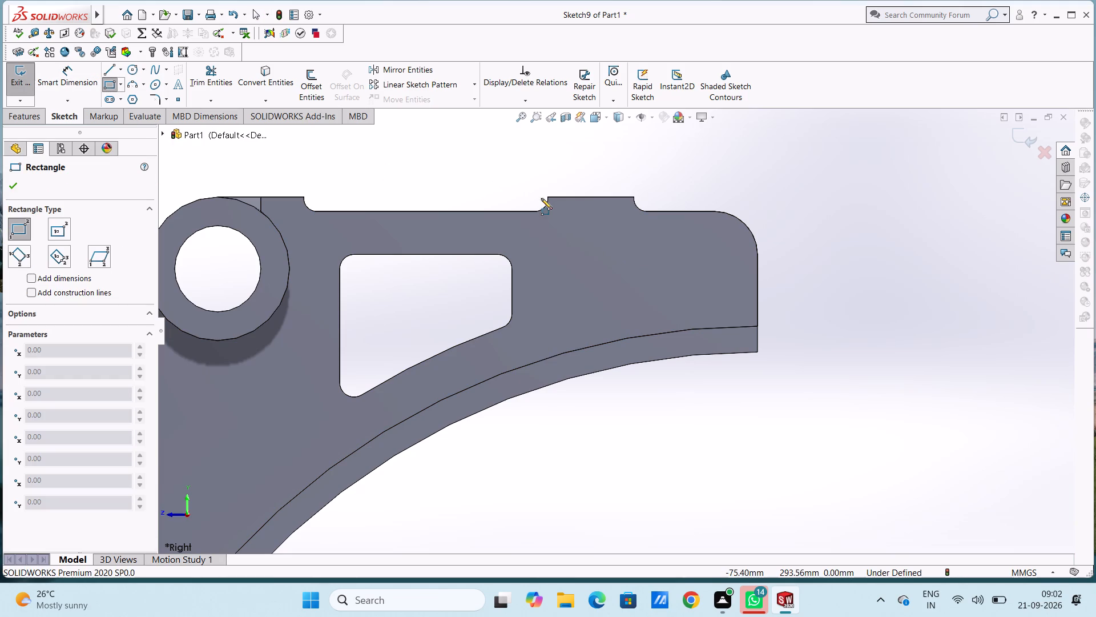
click(546, 197)
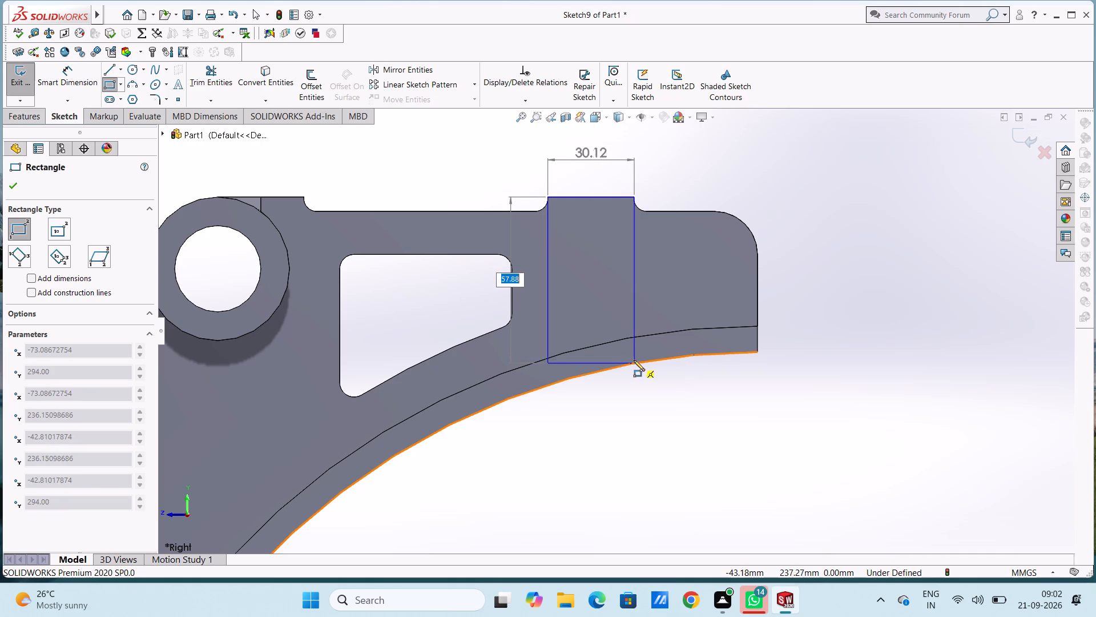
key(Return)
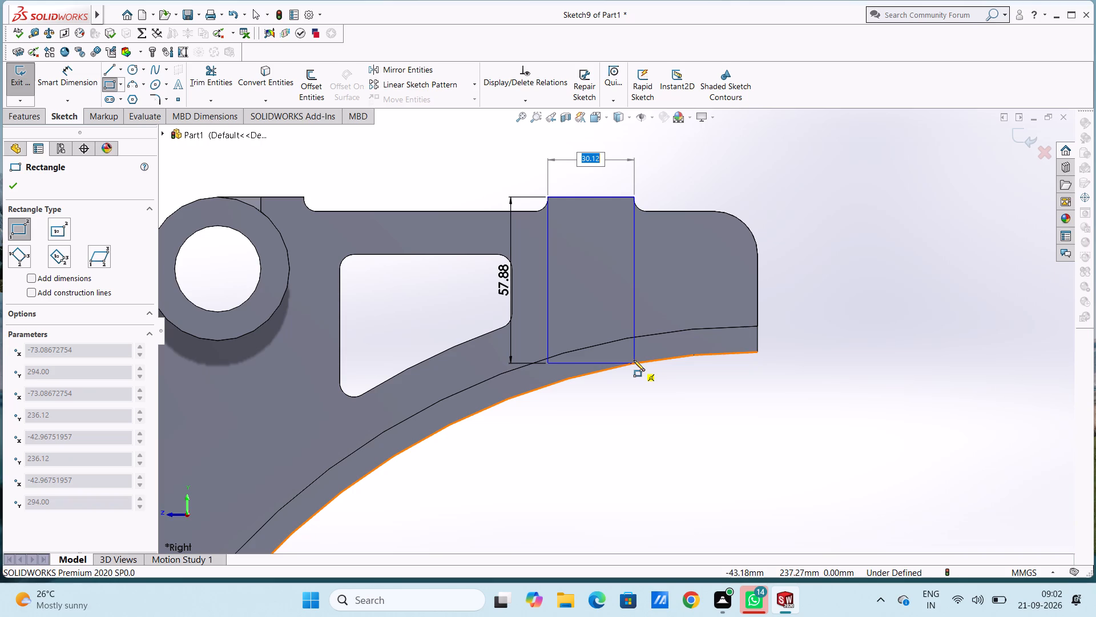
key(3)
key(0)
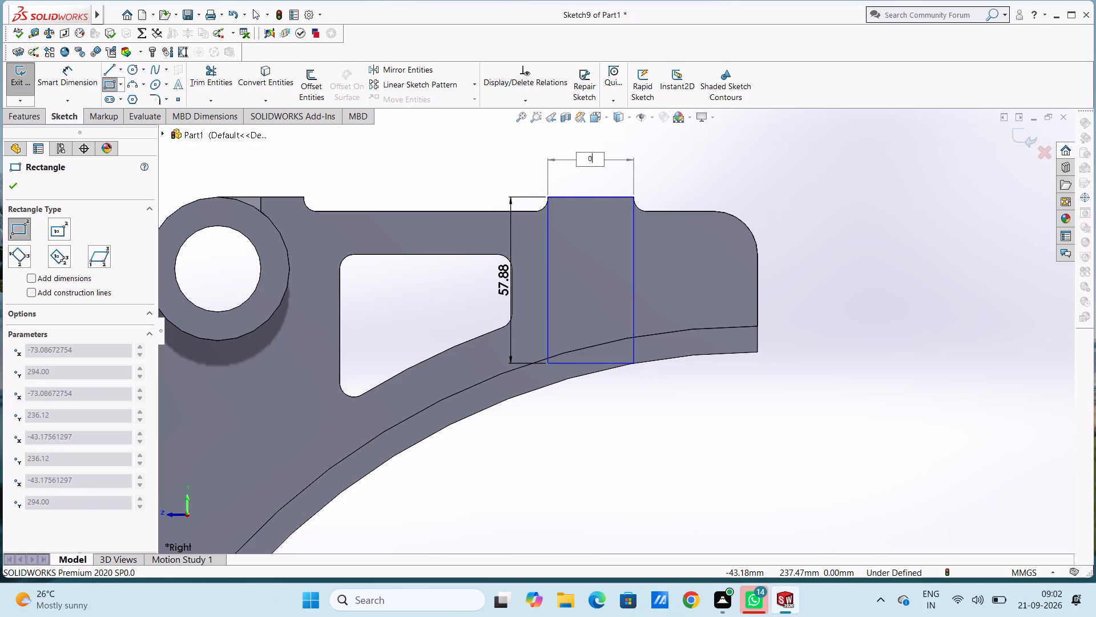
key(Return)
key(BackSpace)
text(30)
key(Return)
key(Return)
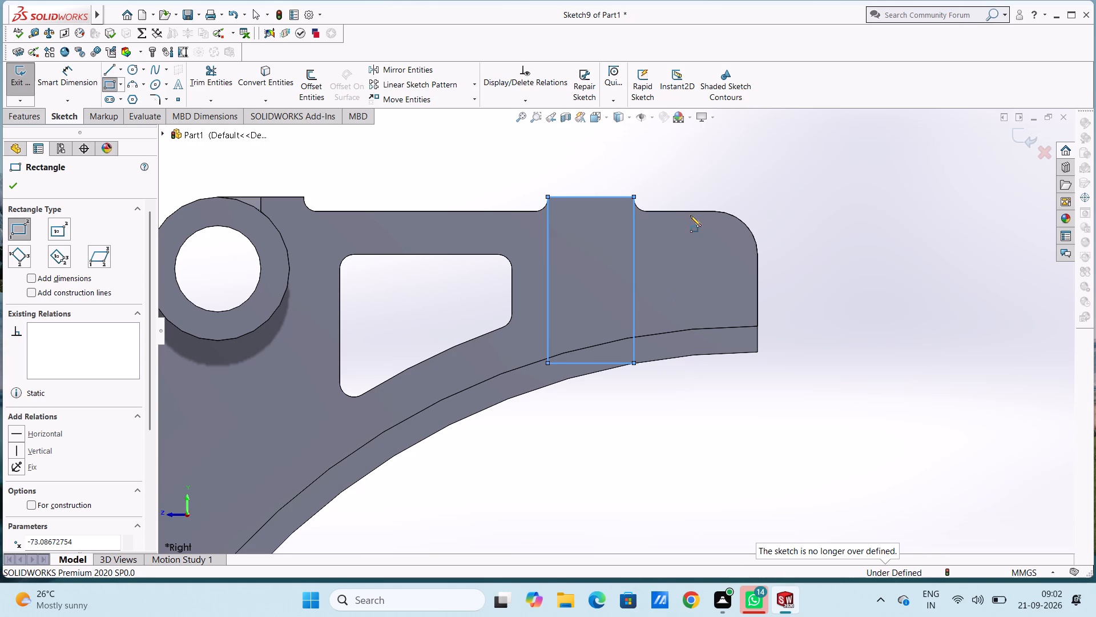
click(699, 180)
key(Escape)
key(Escape)
key(Escape)
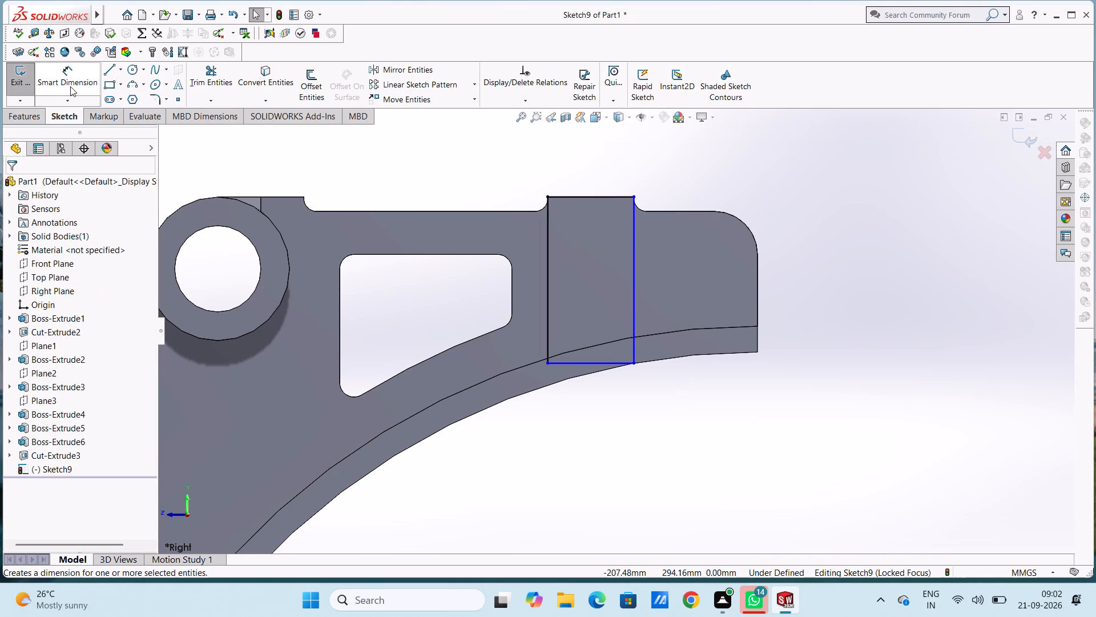
Sketch a 3 Point Arc between the rectangle's vertical sides, following the plate's curved lower edge along the strip.
click(131, 83)
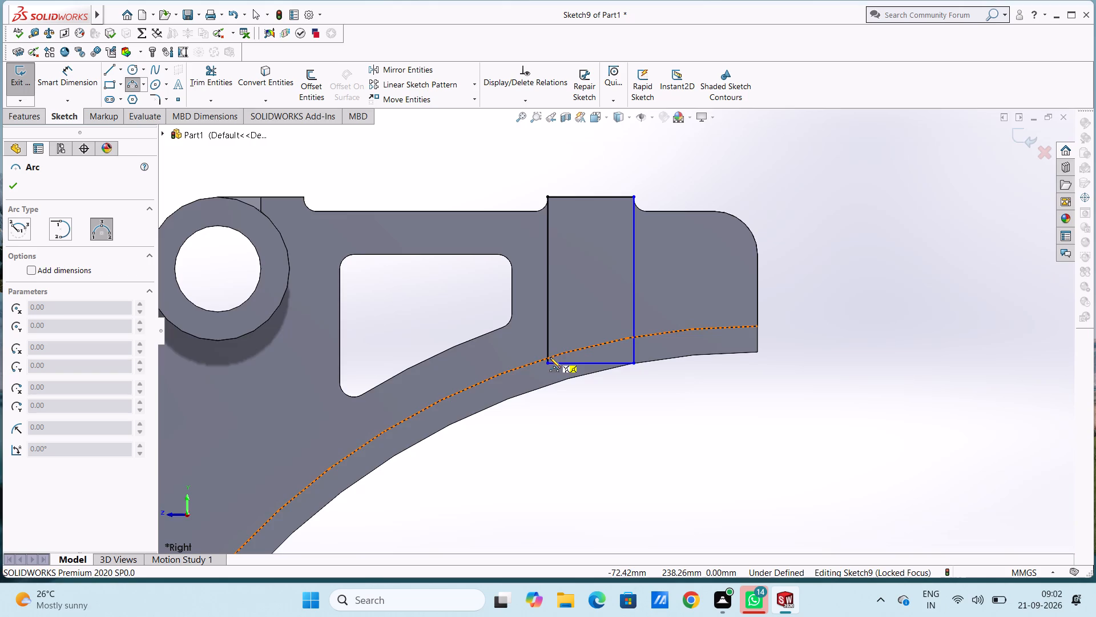
scroll(551, 359, down, 6)
click(565, 349)
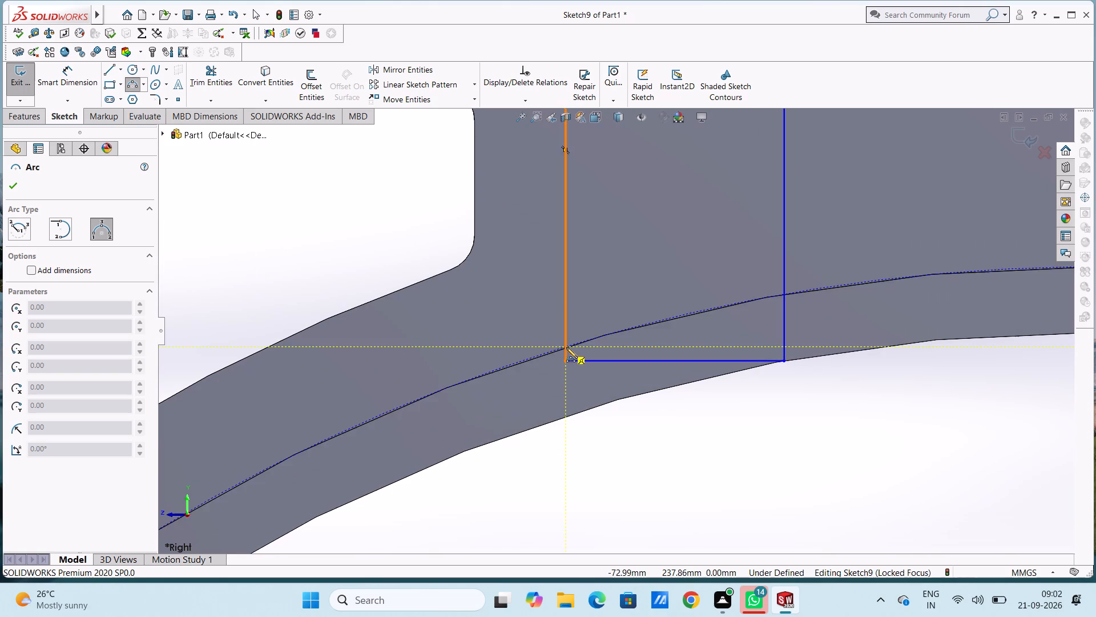
click(784, 295)
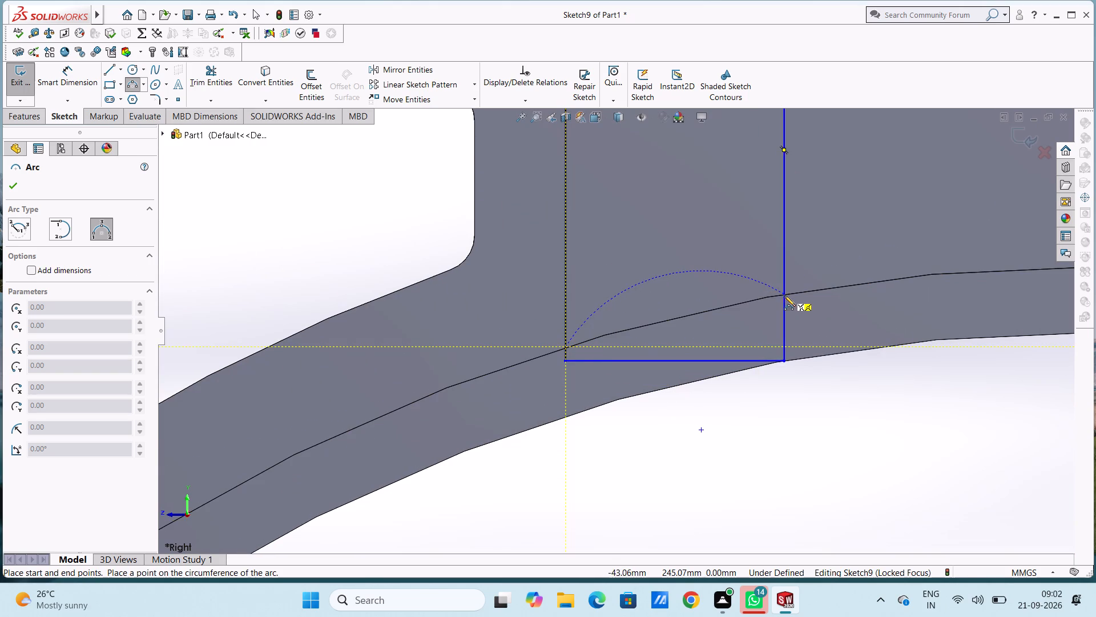
click(775, 298)
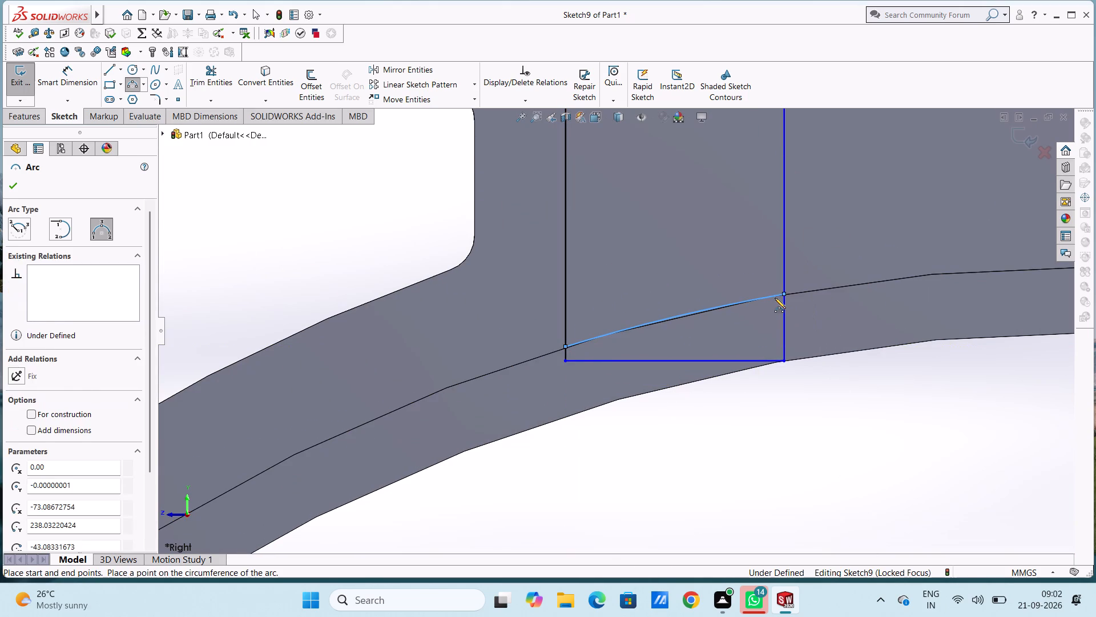
key(Escape)
key(Escape)
key(Escape)
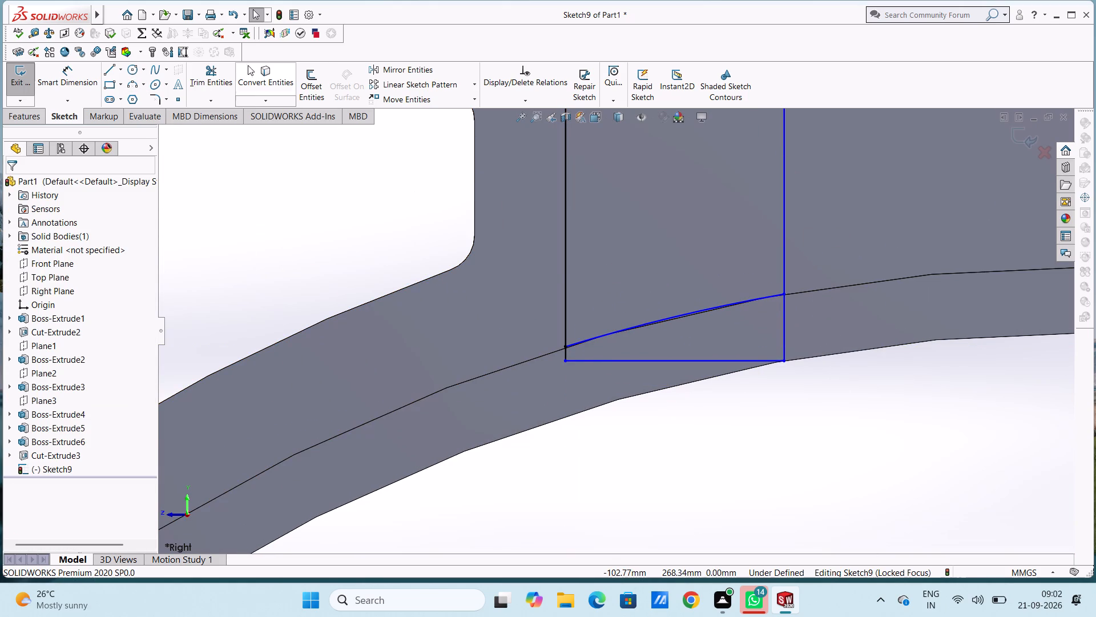
Trim the rectangle's bottom line and both vertical line ends below the arc.
click(200, 77)
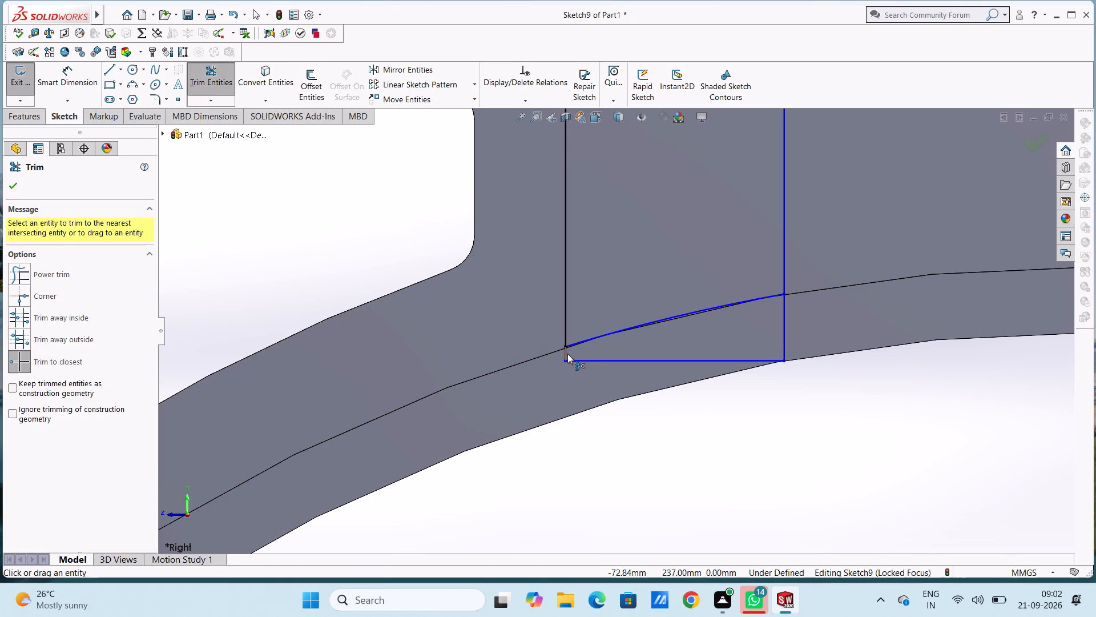
click(567, 354)
click(574, 360)
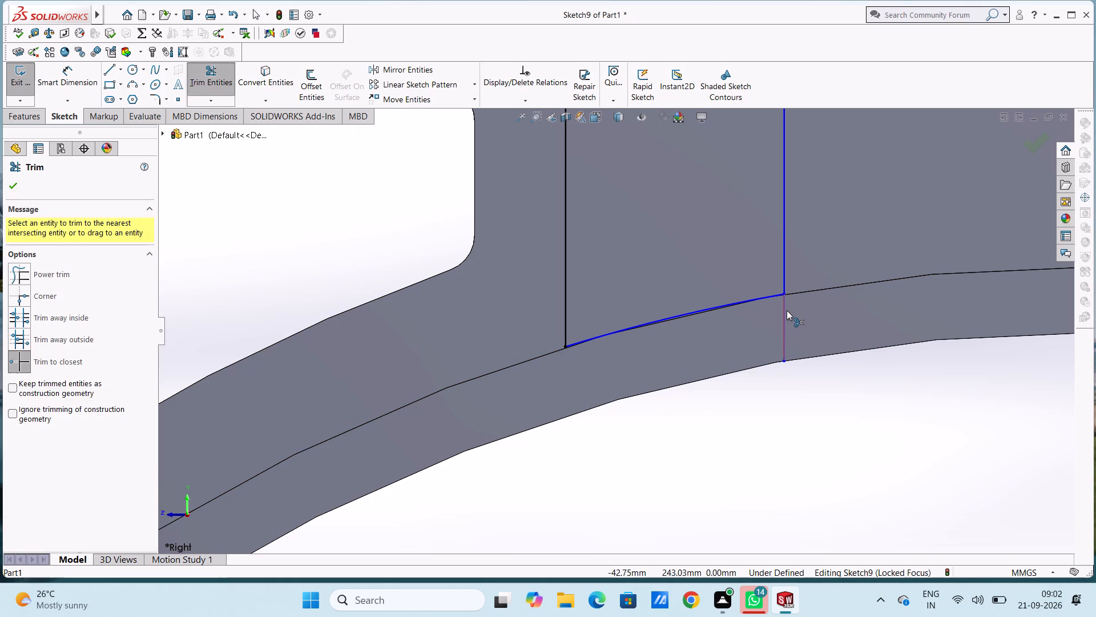
click(787, 310)
key(Escape)
key(Escape)
Sketch a circle of 7.5 mm radius inside the upper part of the arc-bottomed rectangular profile.
scroll(787, 310, up, 3)
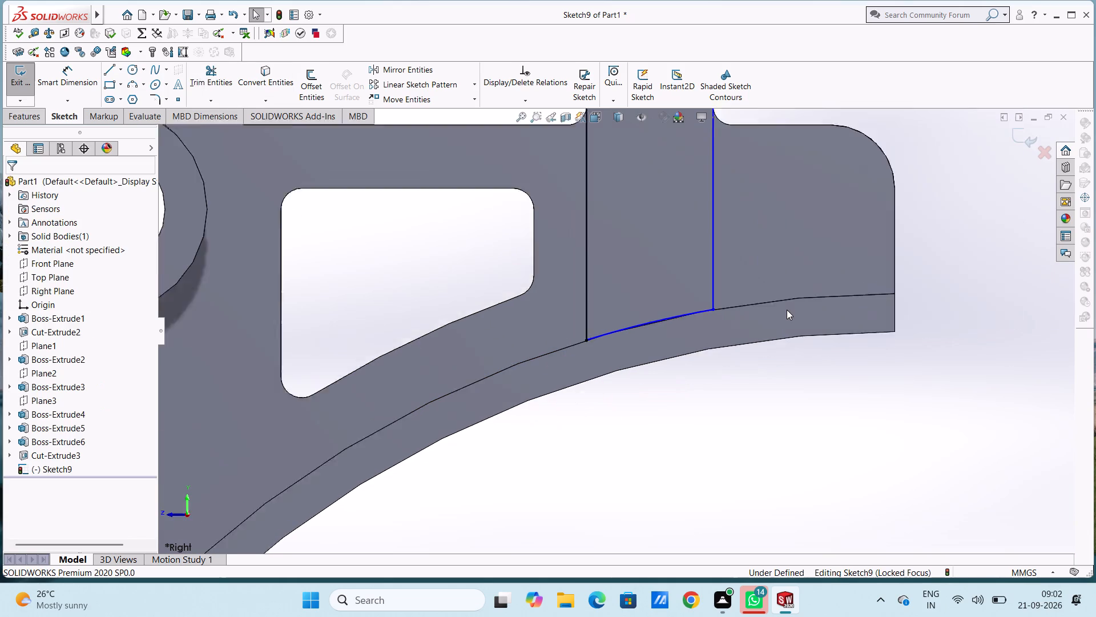
scroll(787, 310, up, 1)
scroll(738, 211, up, 2)
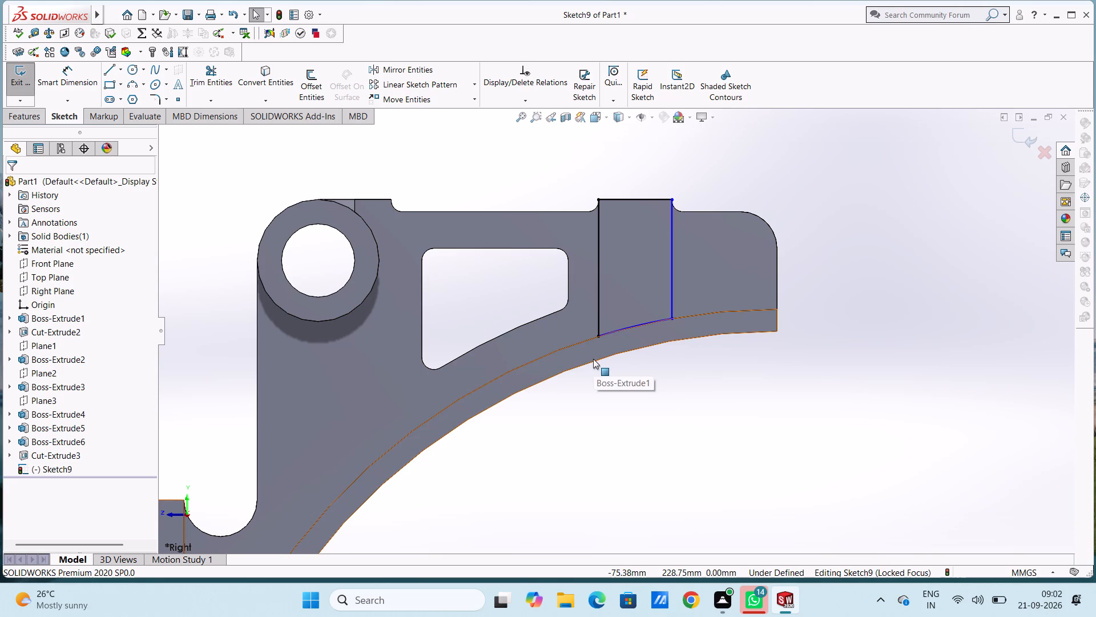
click(132, 70)
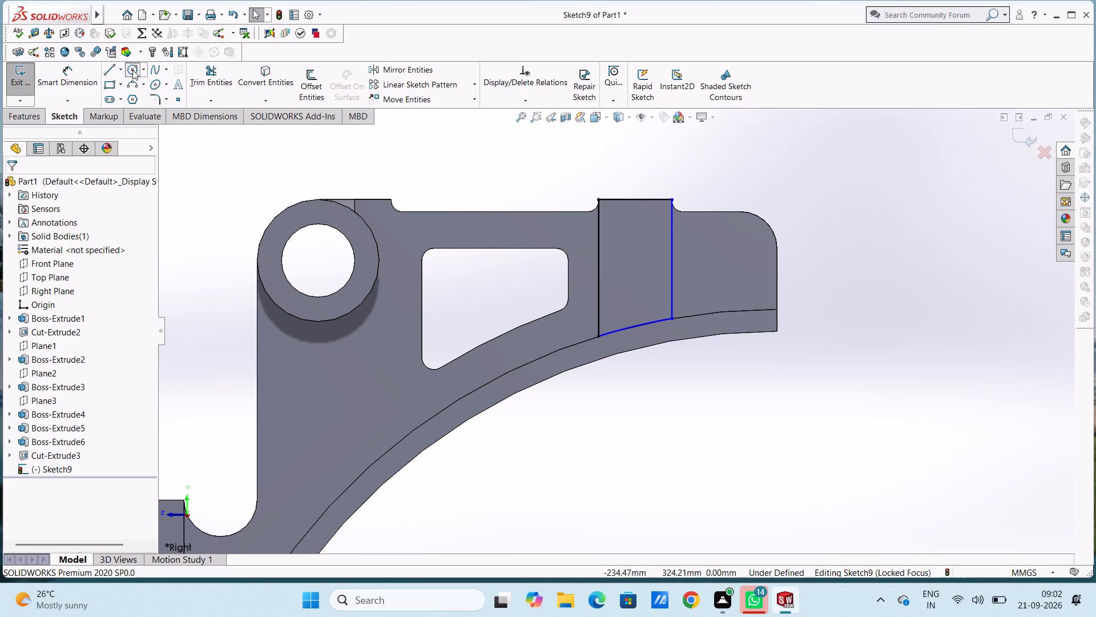
click(635, 233)
text(7.5)
key(Return)
key(Escape)
key(Escape)
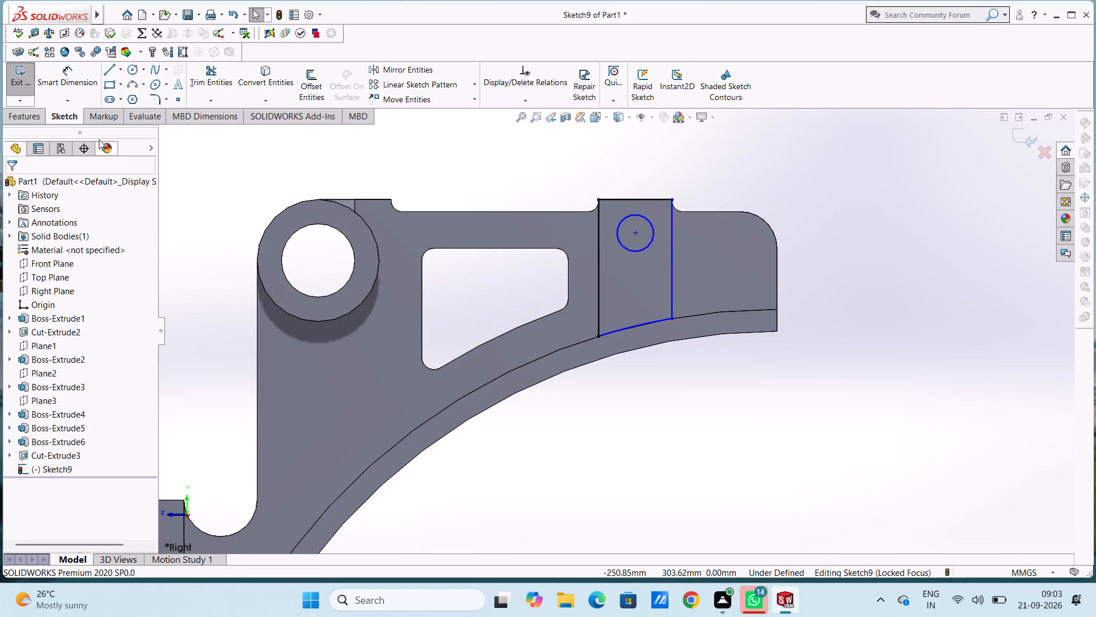
Dimension the diameter of the circle inside the arc-bottomed profile.
click(60, 79)
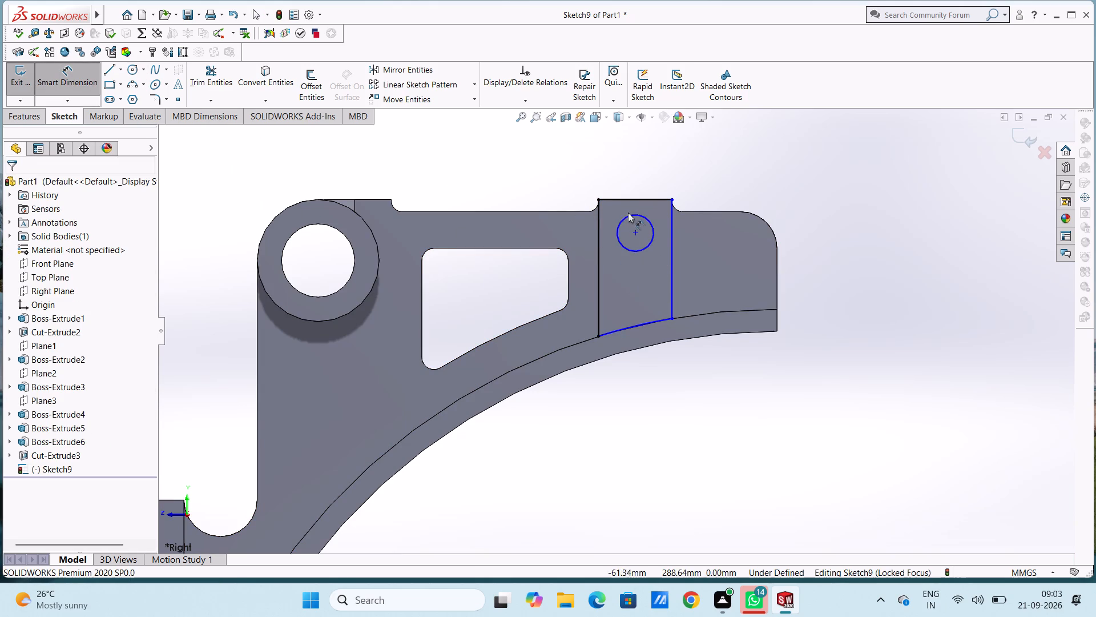
click(631, 214)
click(873, 181)
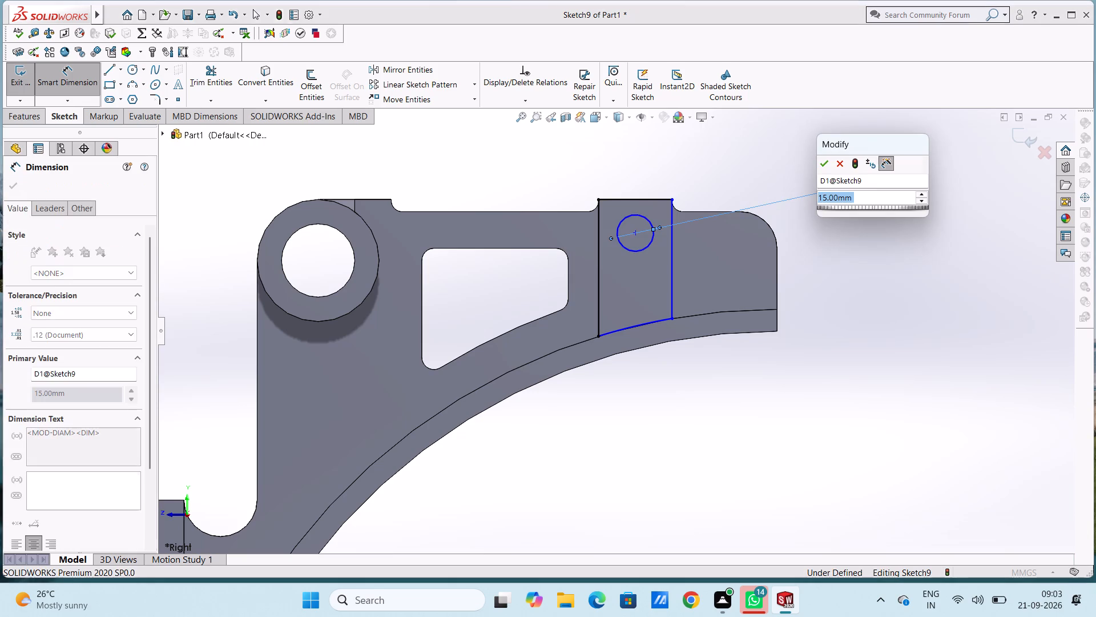
click(823, 164)
click(767, 174)
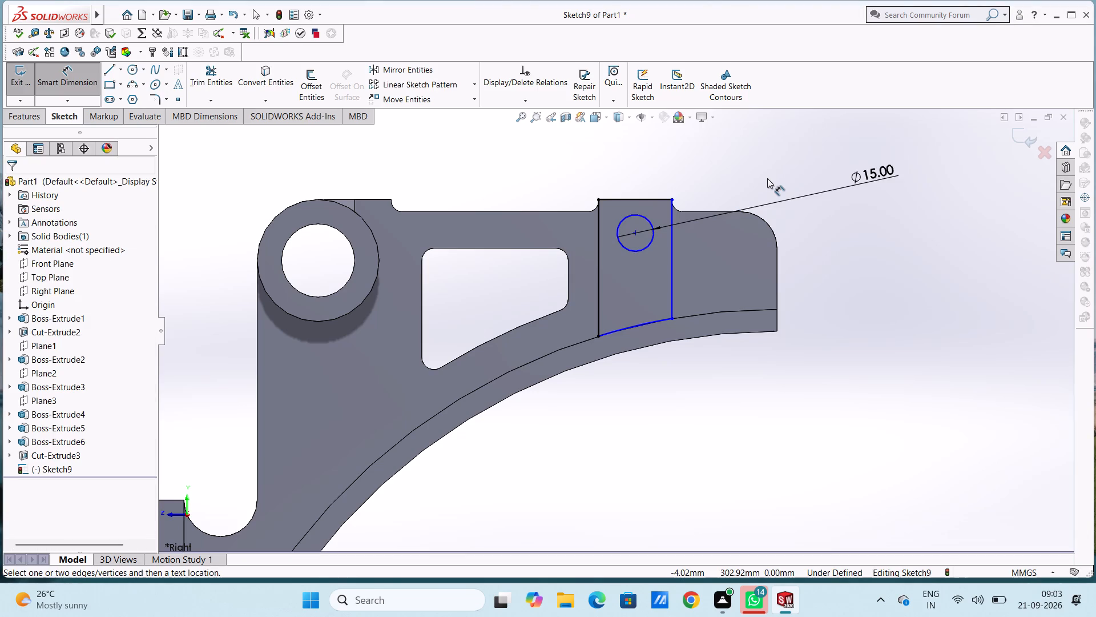
Dimension the circle's centre 15 mm below the profile's top line.
click(624, 199)
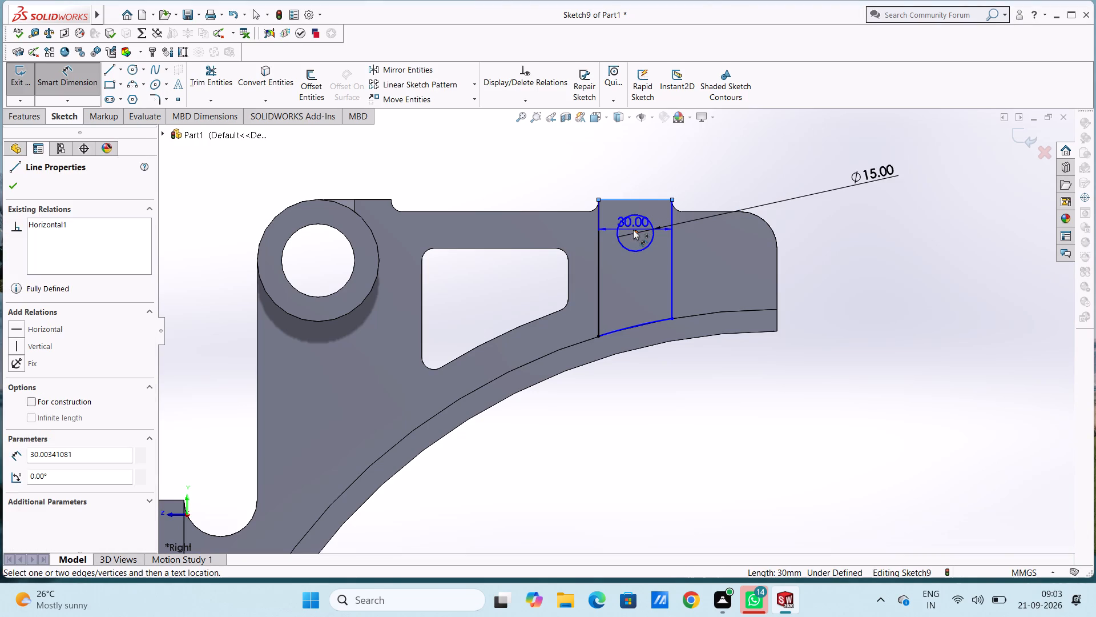
click(635, 230)
click(932, 206)
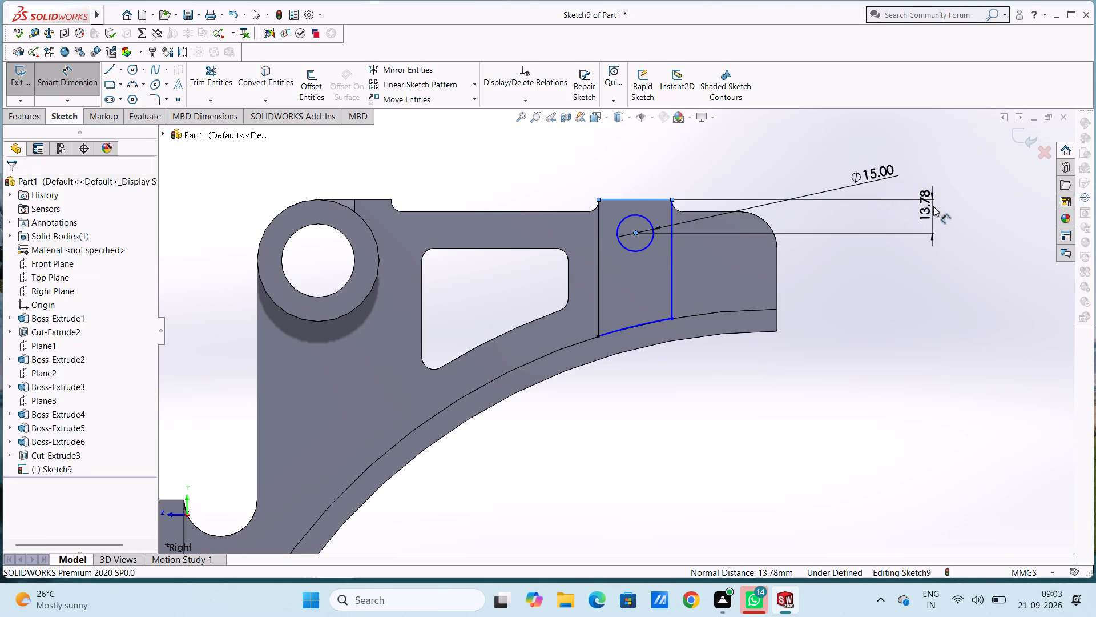
text(15)
key(Return)
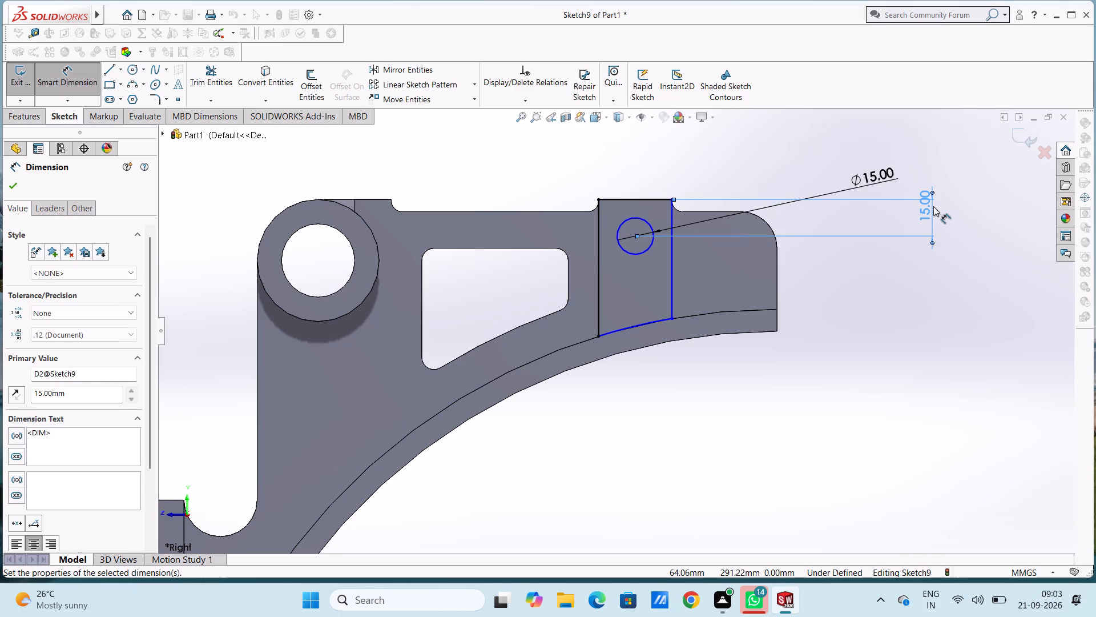
click(864, 335)
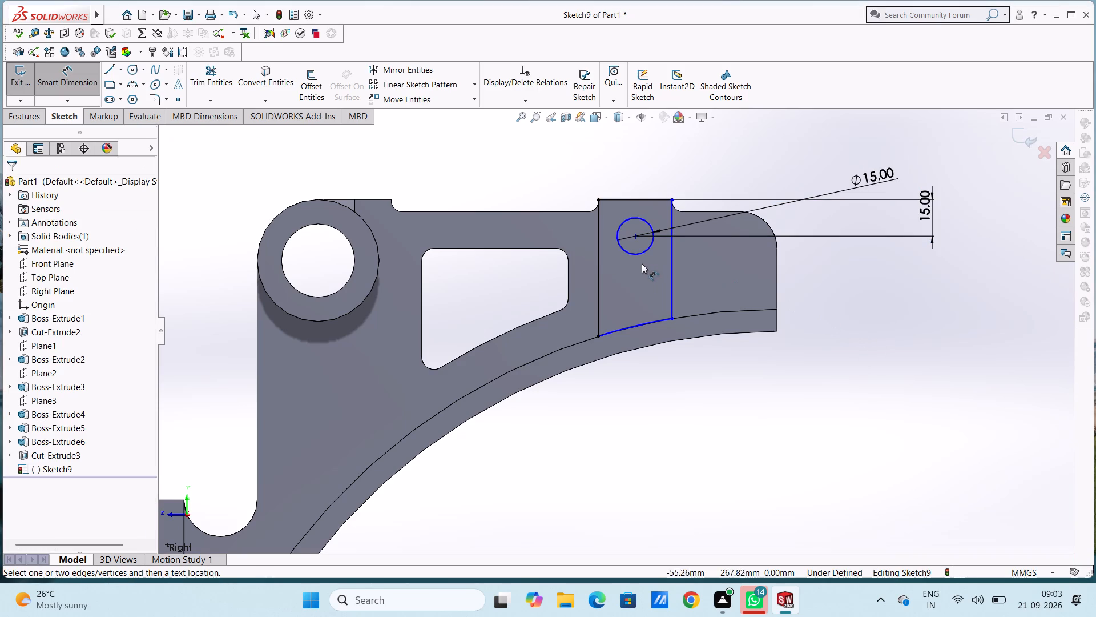
Dimension the horizontal distance from the circle's centre to the lower corner of the curved strip's free end.
click(636, 235)
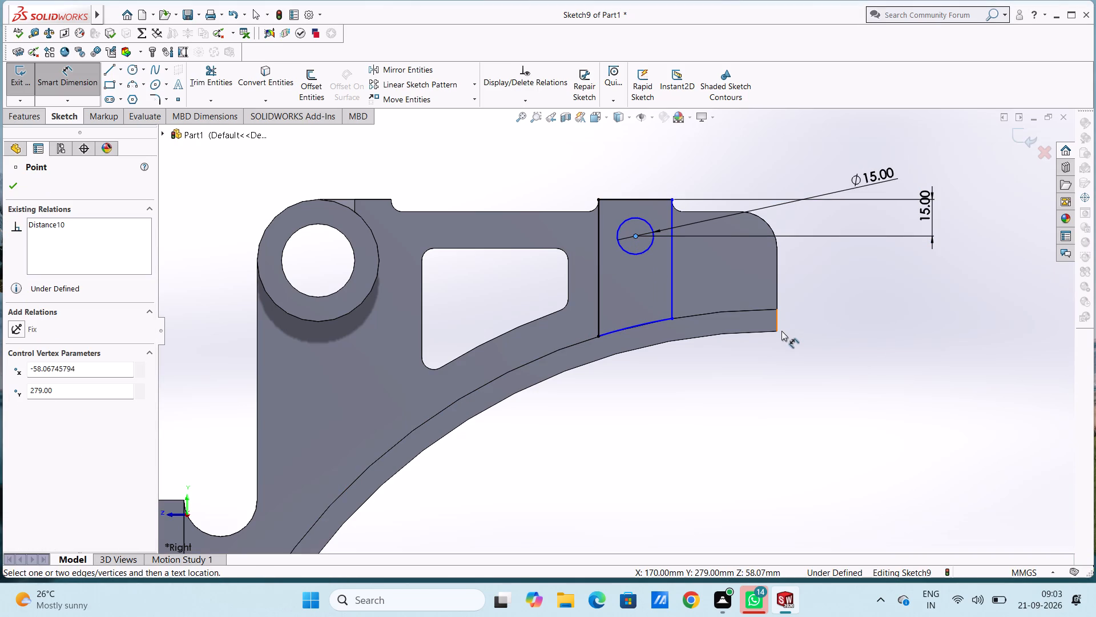
click(777, 332)
click(769, 480)
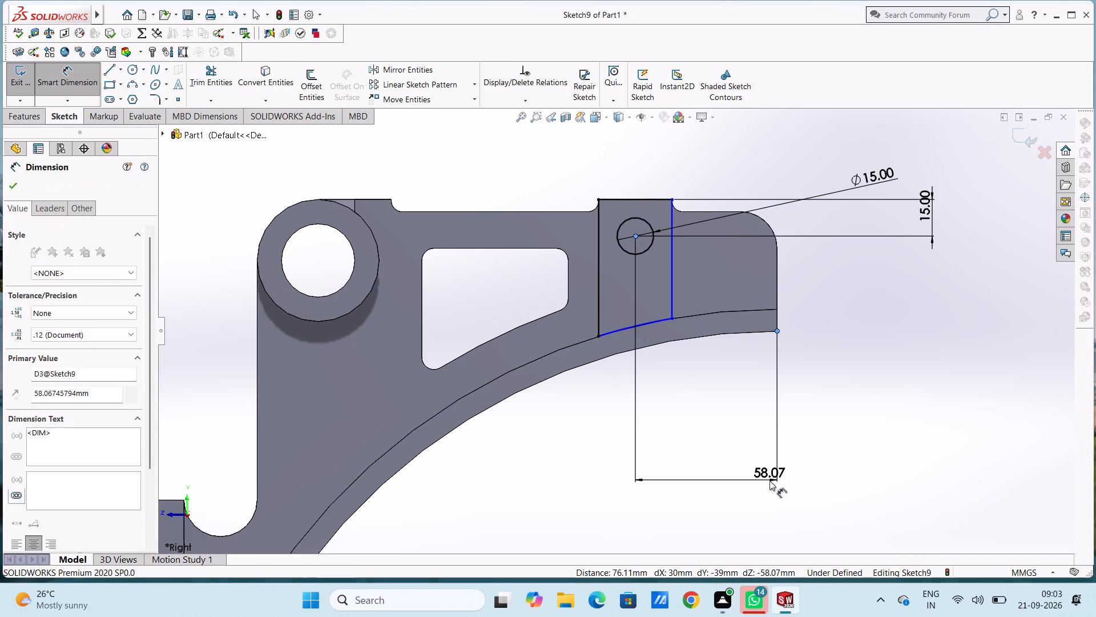
click(724, 463)
click(706, 416)
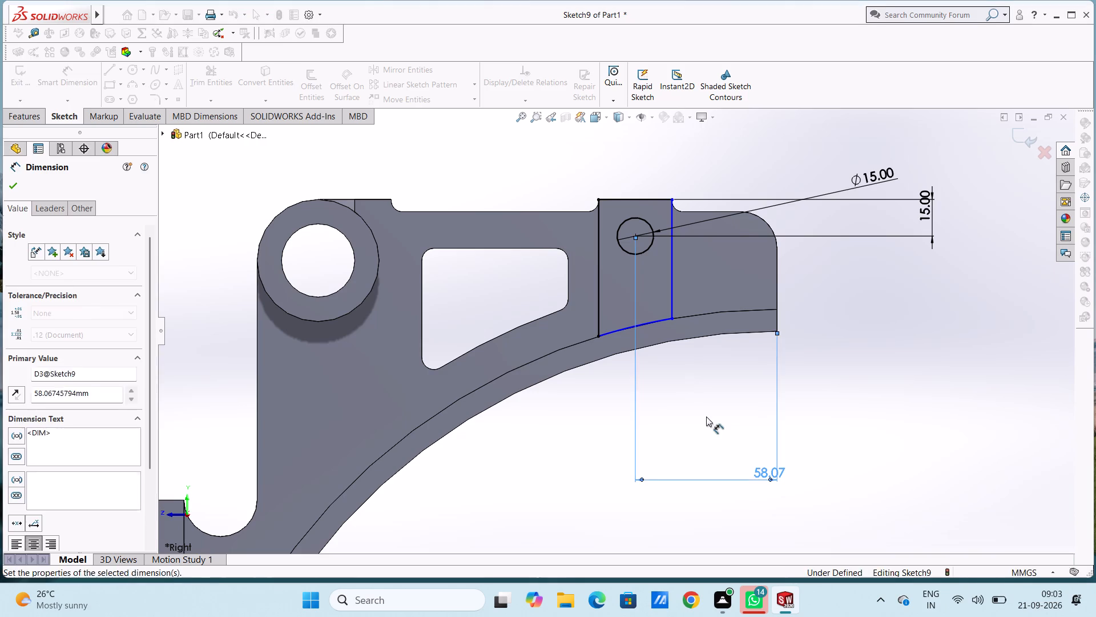
Dimension the length of the profile's shorter vertical side, nearest the strip's free end.
click(671, 267)
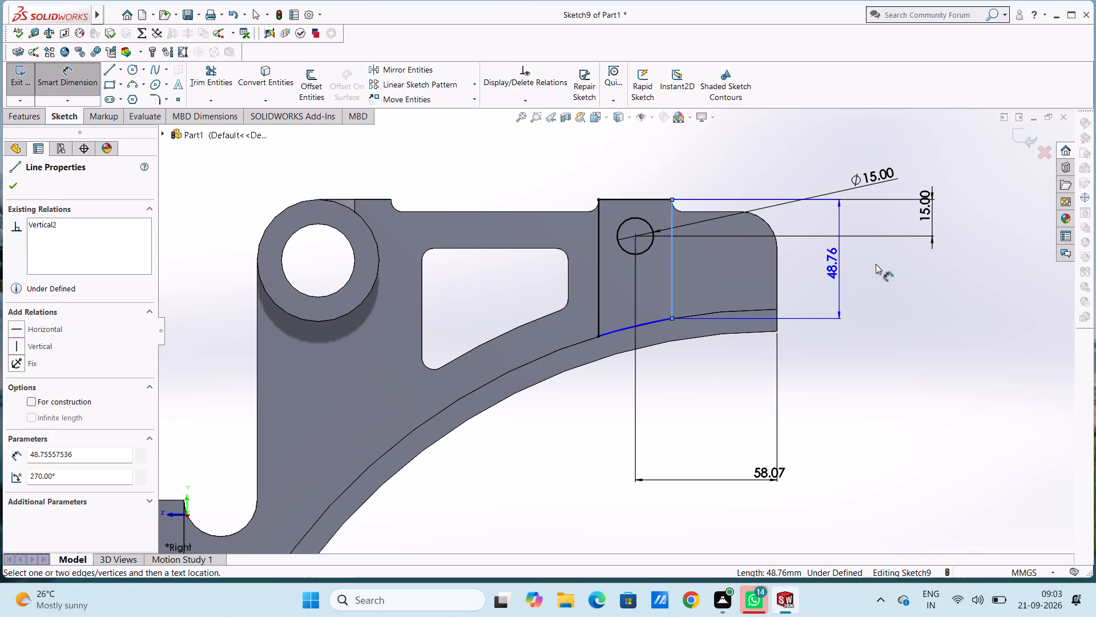
click(906, 265)
click(857, 246)
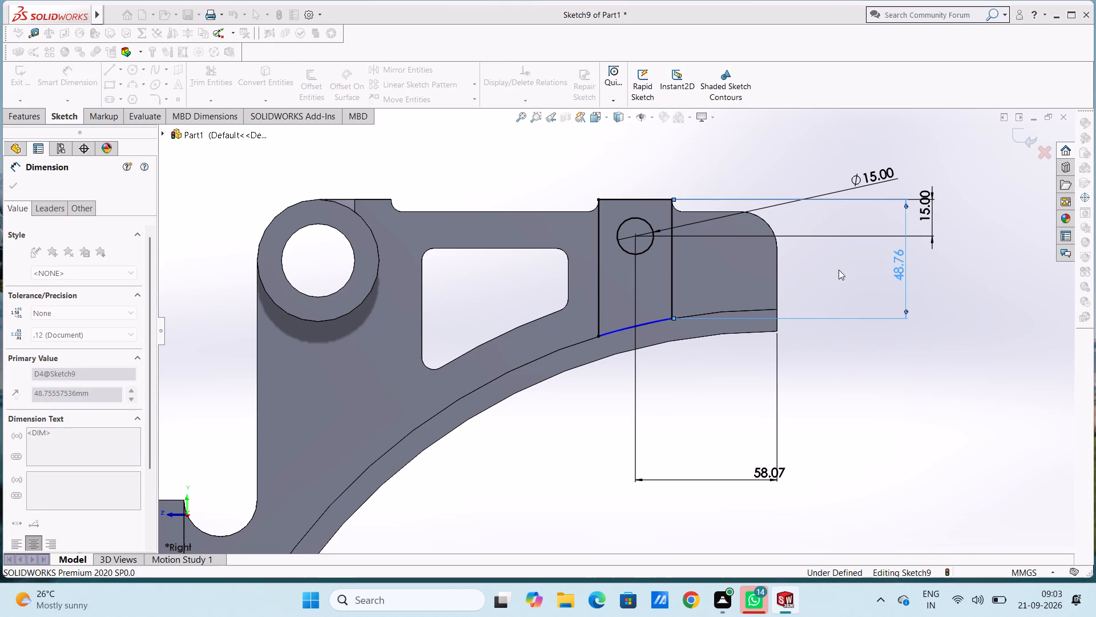
click(839, 270)
Dimension the radius of the profile's bottom arc along the curved strip.
click(628, 329)
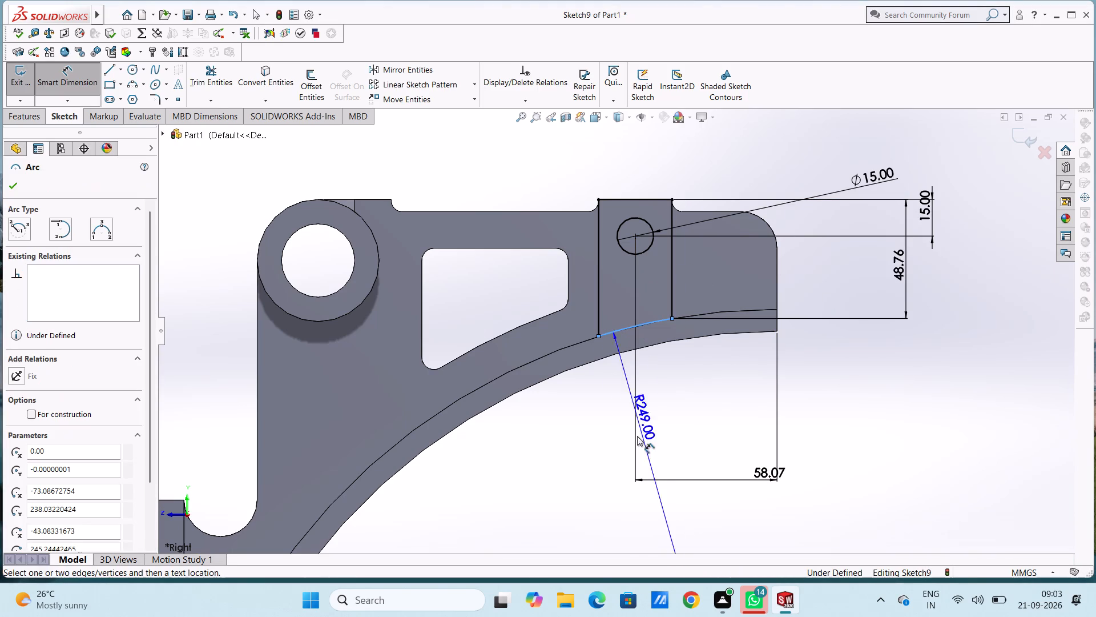
click(671, 480)
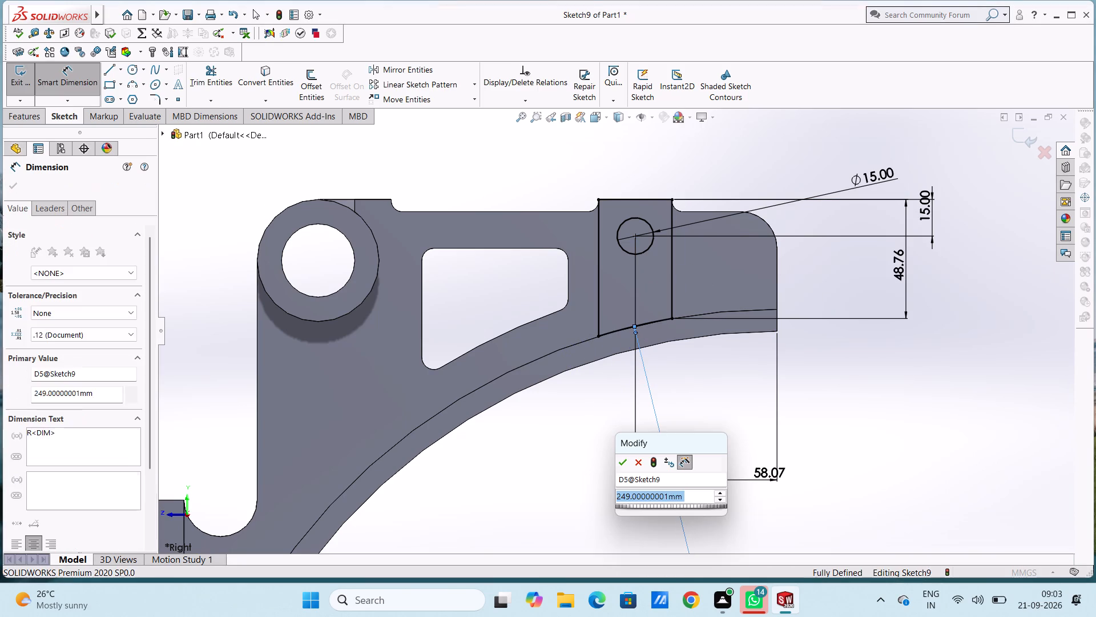
click(619, 462)
click(609, 466)
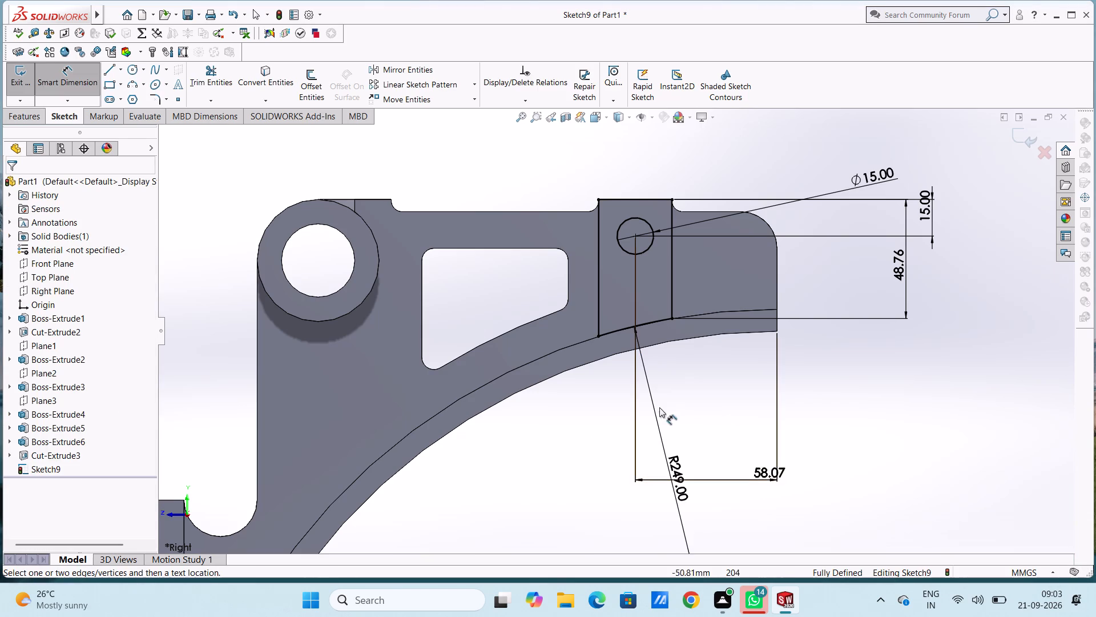
scroll(699, 401, down, 2)
key(Escape)
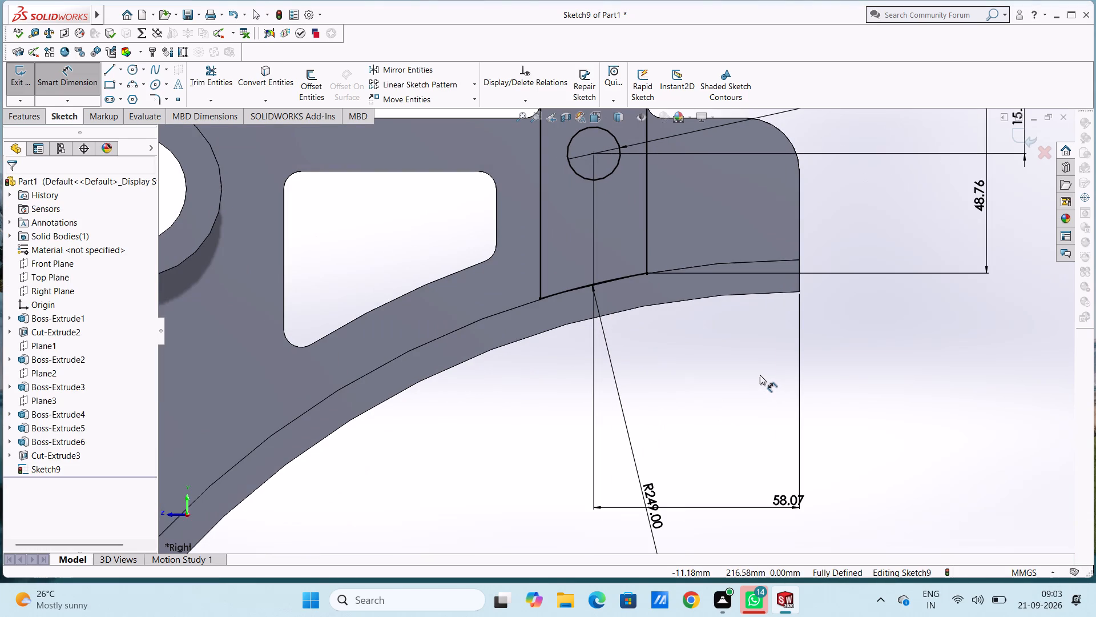
key(Escape)
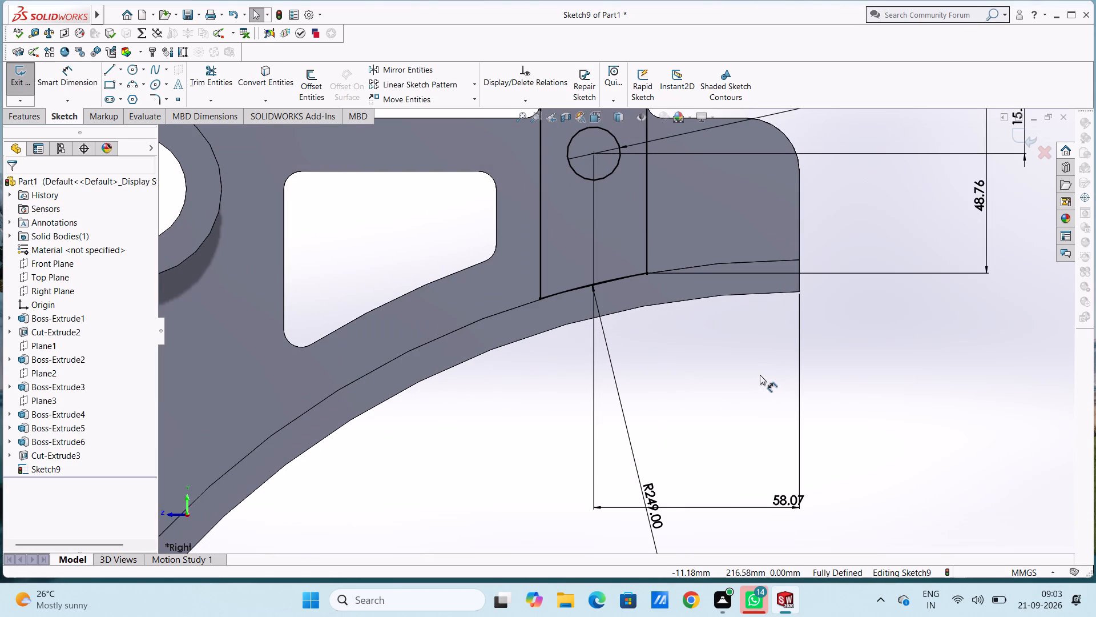
Extrude the arc-bottomed profile with its round hole outward from the plate as a 9 mm blind boss.
scroll(760, 375, up, 4)
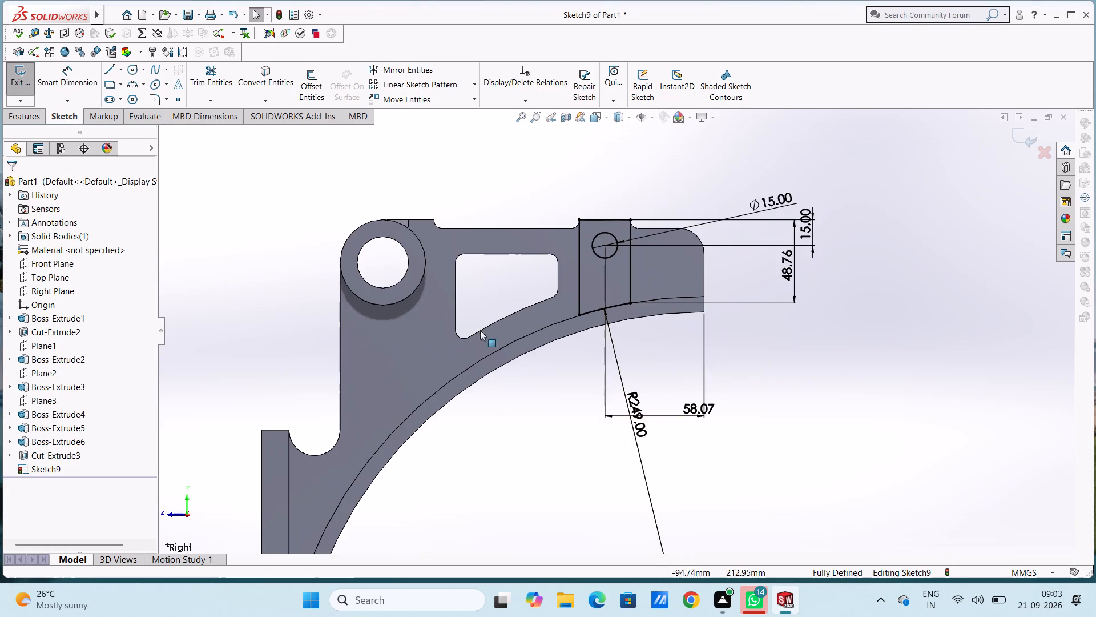
click(37, 118)
click(25, 75)
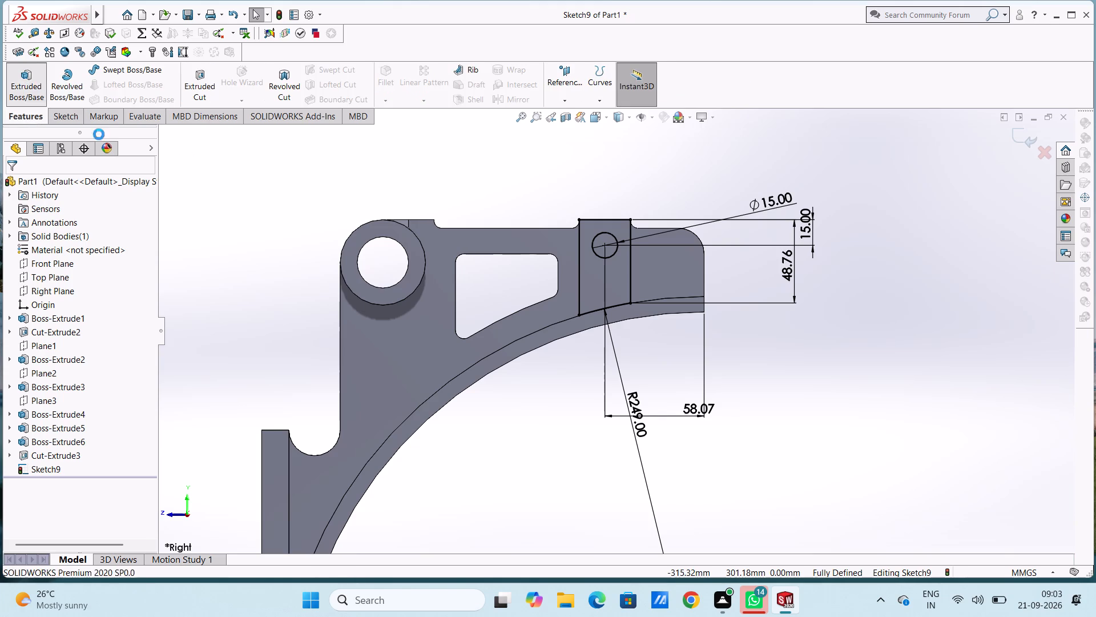
middle_drag(705, 178, 659, 265)
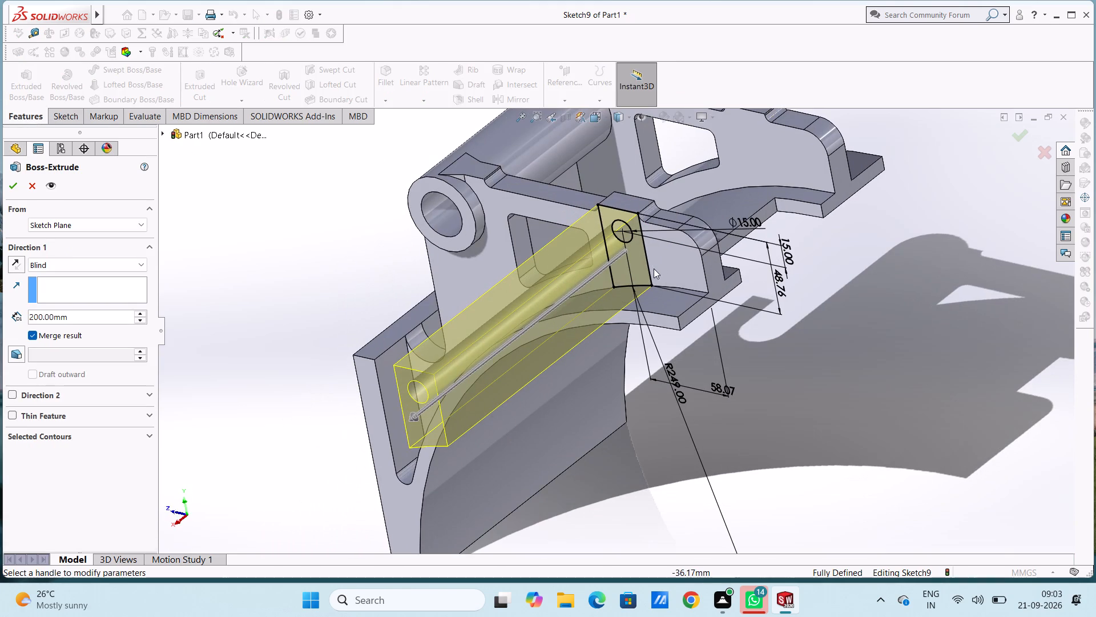
double_click(84, 316)
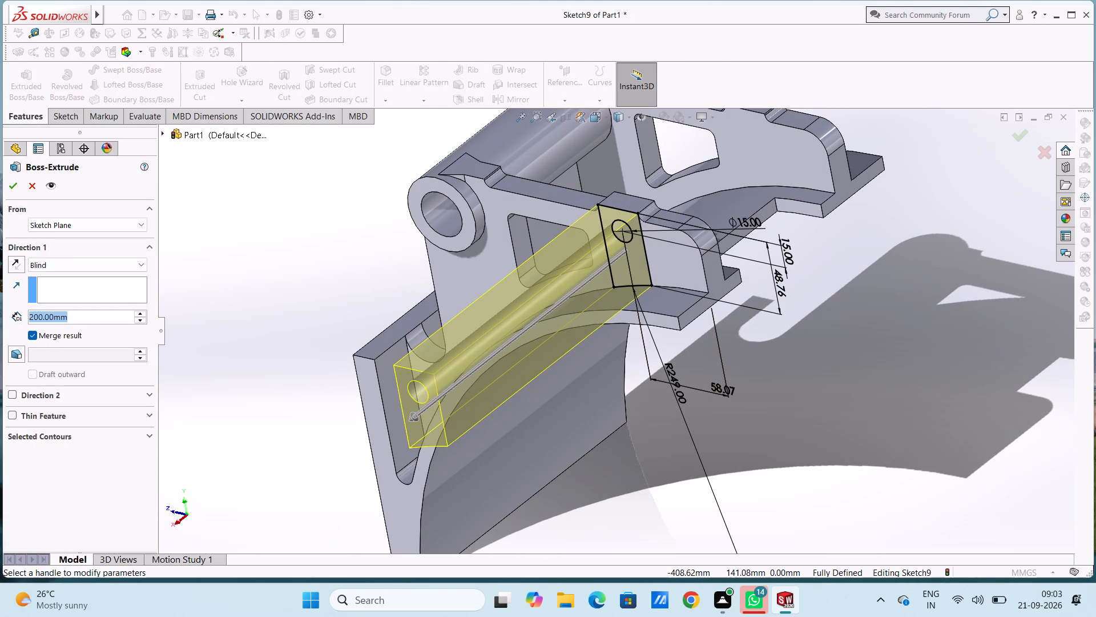
key(9)
key(Return)
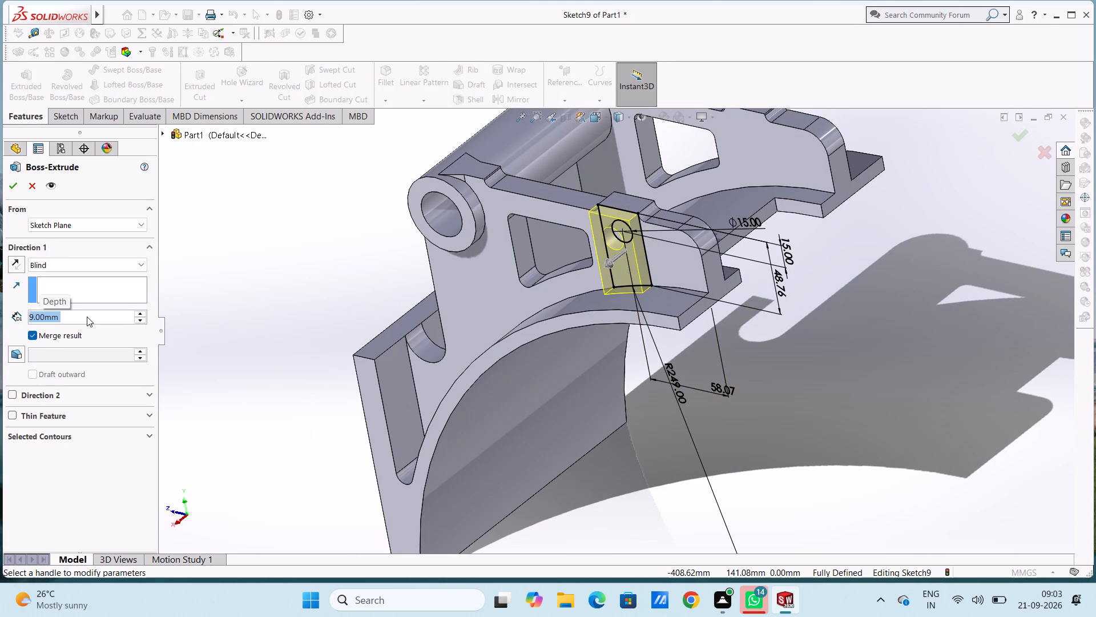
click(14, 183)
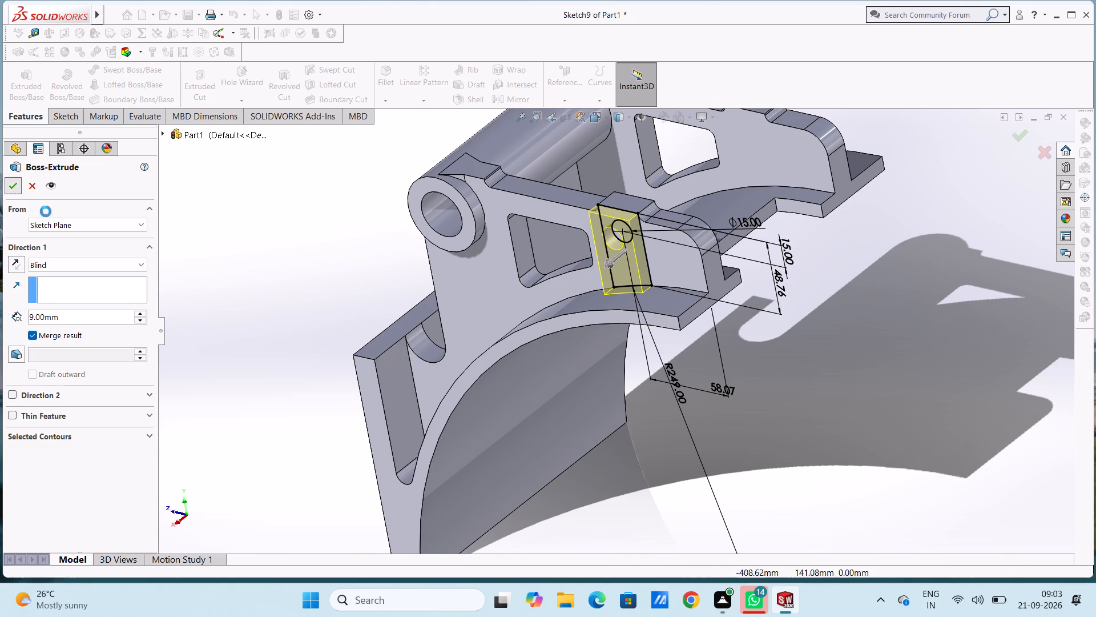
click(203, 227)
Start a sketch on the plate face inside the new pad's round hole and draw a concentric circle of 7.5 mm radius.
middle_drag(208, 227, 233, 226)
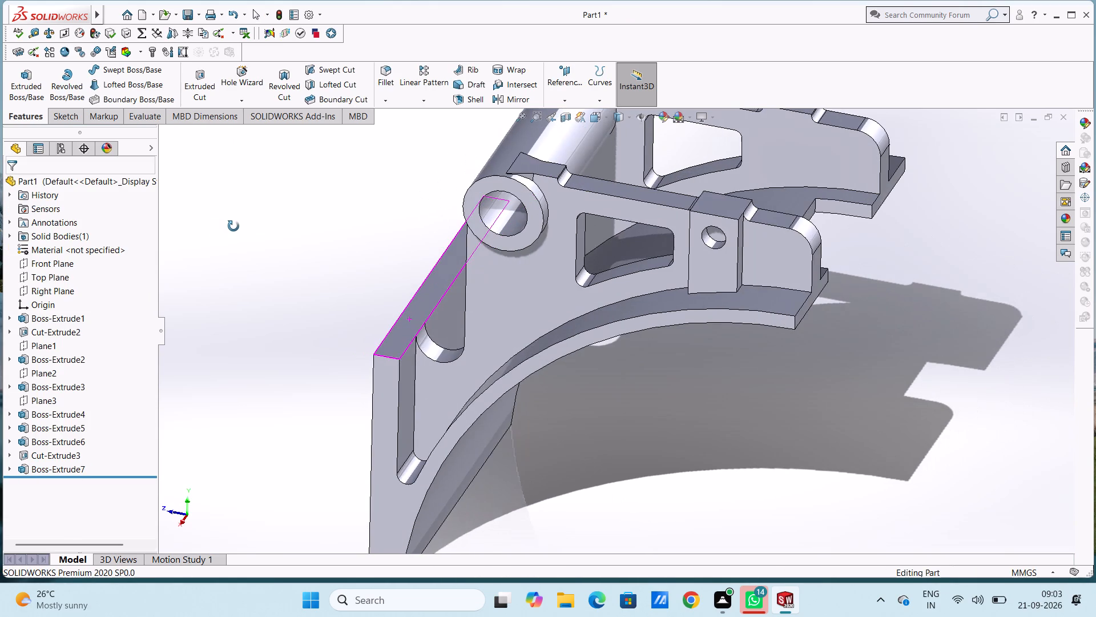
middle_drag(233, 226, 248, 185)
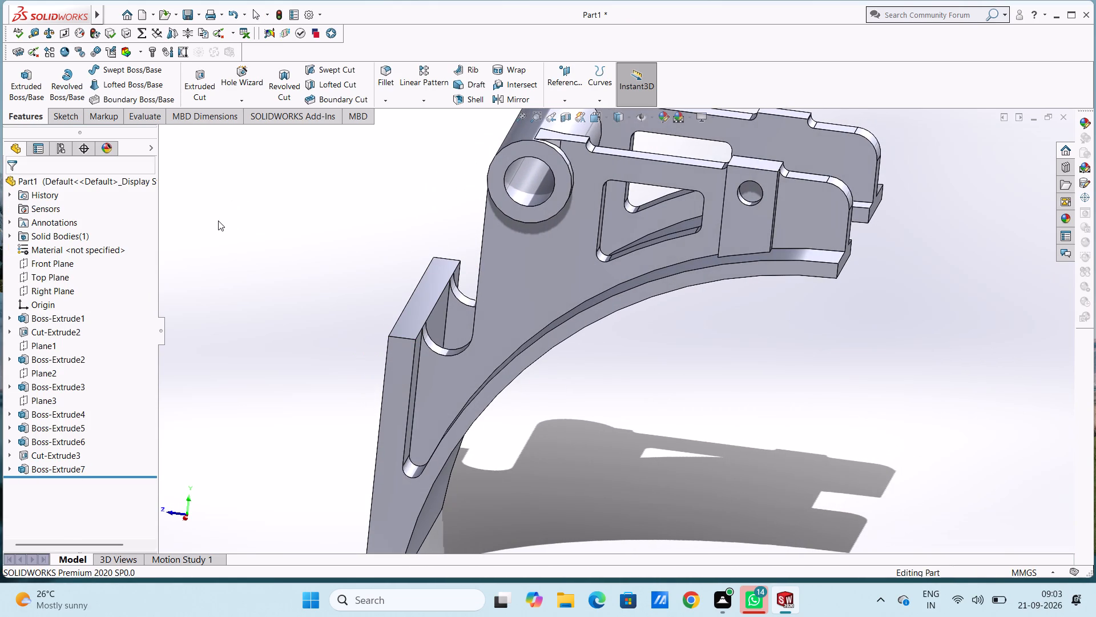
key(ctrl+4)
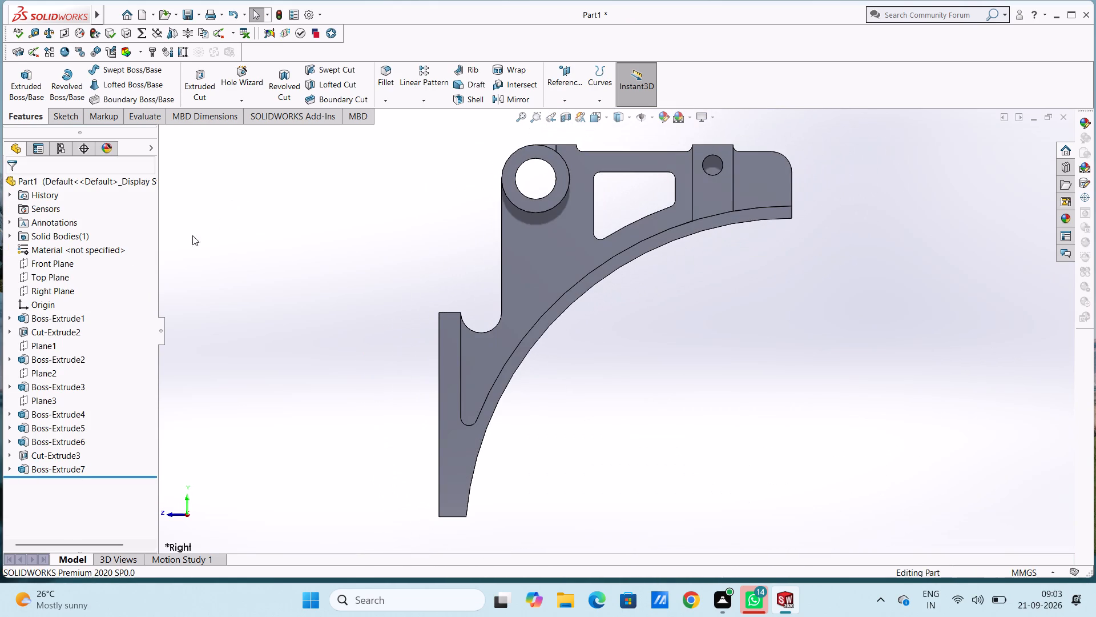
scroll(772, 165, down, 5)
scroll(641, 174, down, 3)
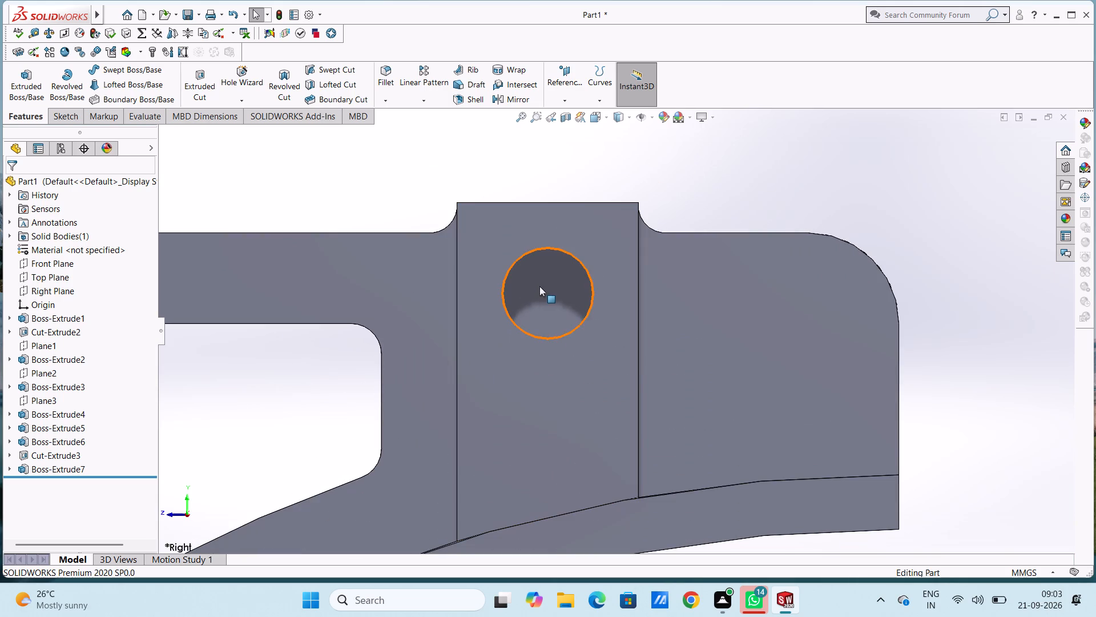
click(542, 287)
click(591, 253)
click(497, 164)
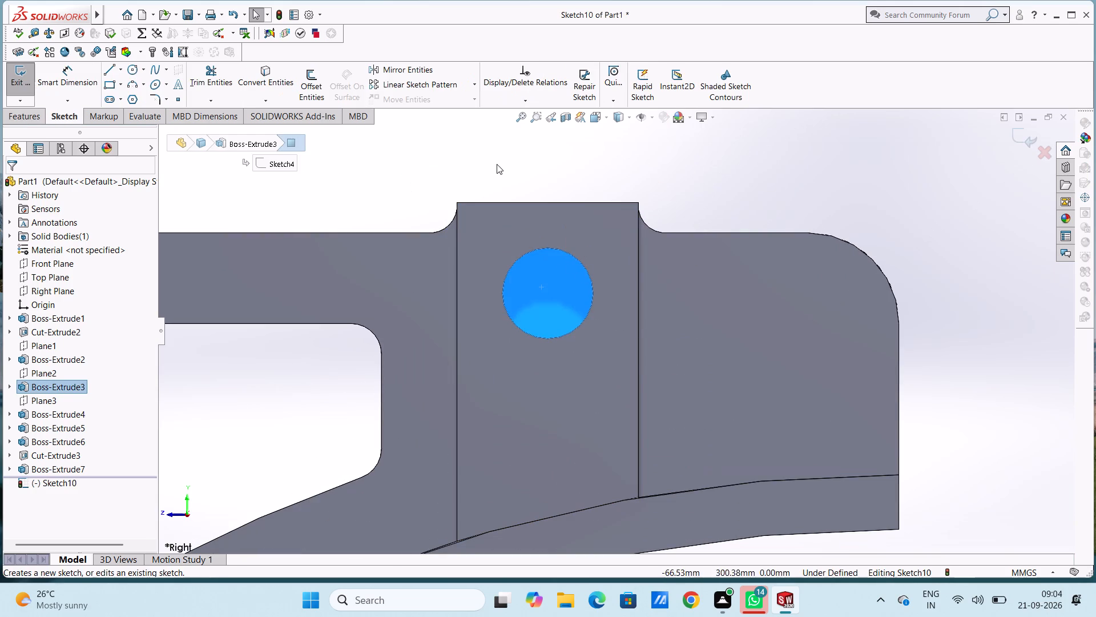
click(134, 68)
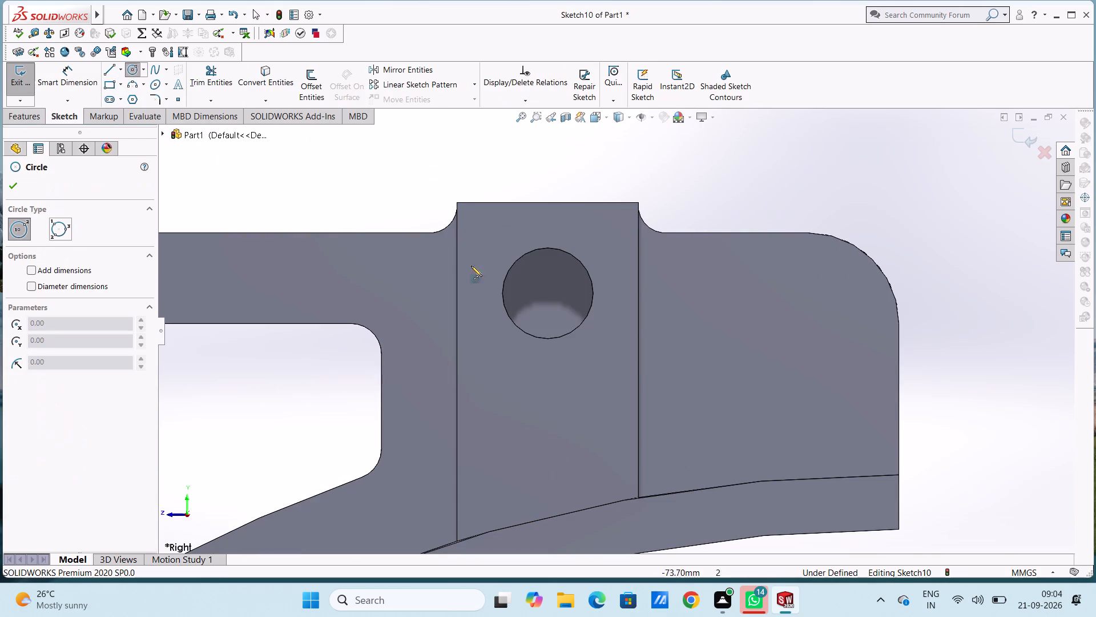
click(547, 293)
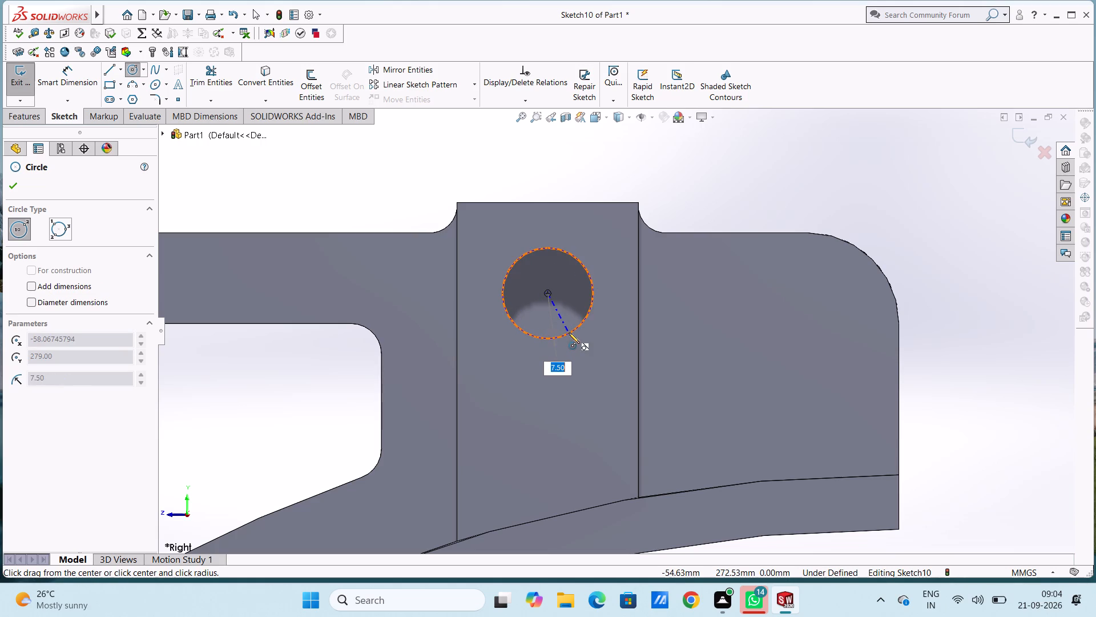
click(569, 332)
key(Escape)
key(Escape)
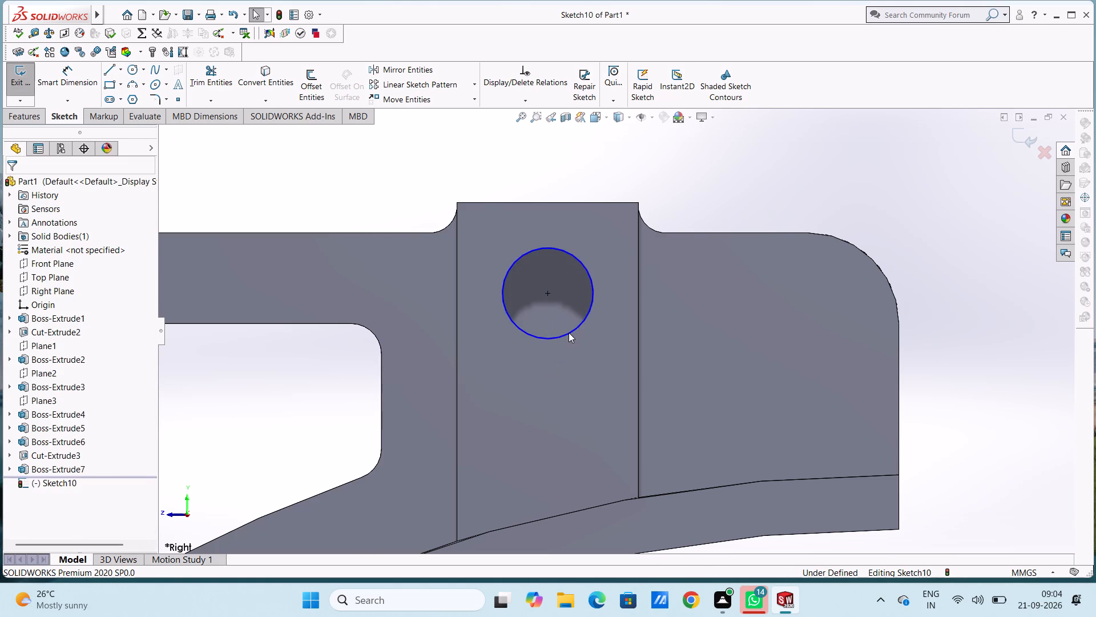
Dimension the diameter of the new circle that matches the pad's hole.
scroll(569, 332, up, 2)
click(50, 77)
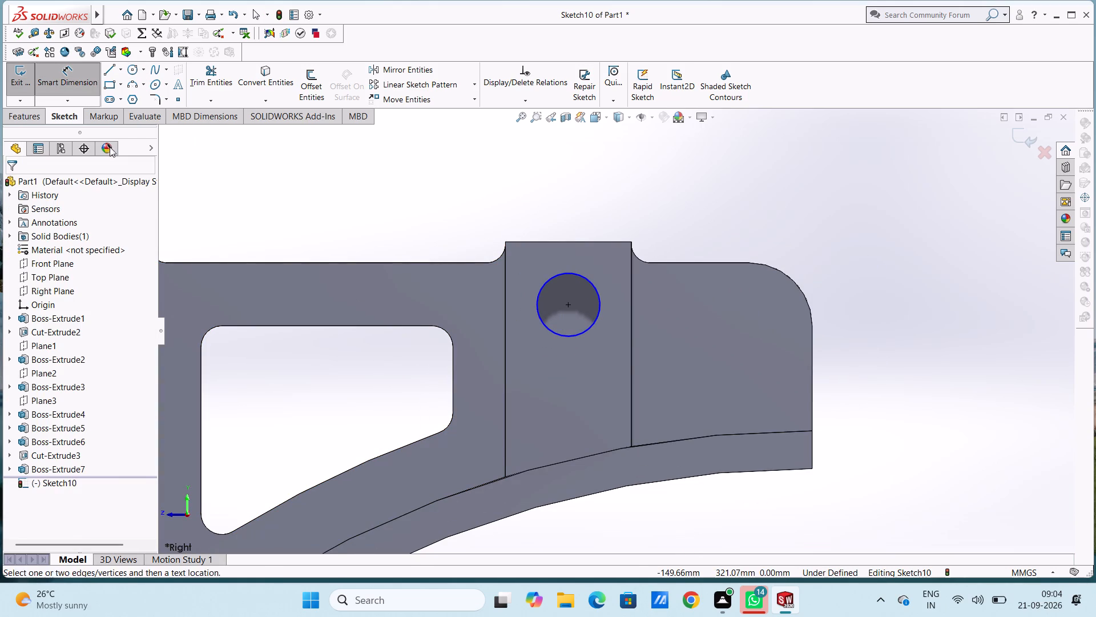
click(595, 284)
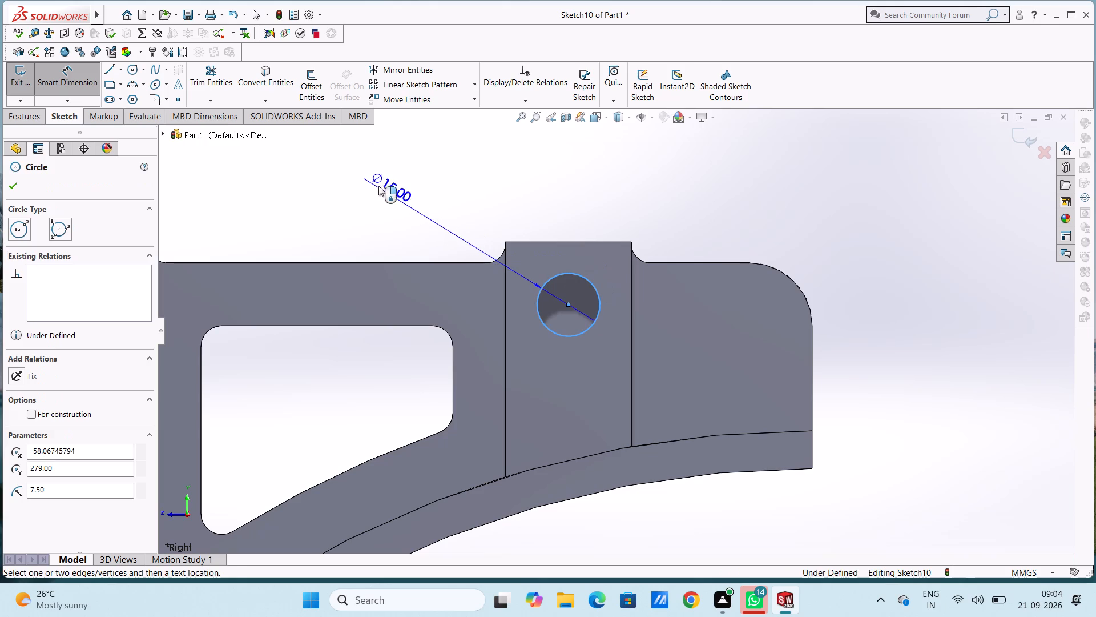
click(373, 181)
click(316, 163)
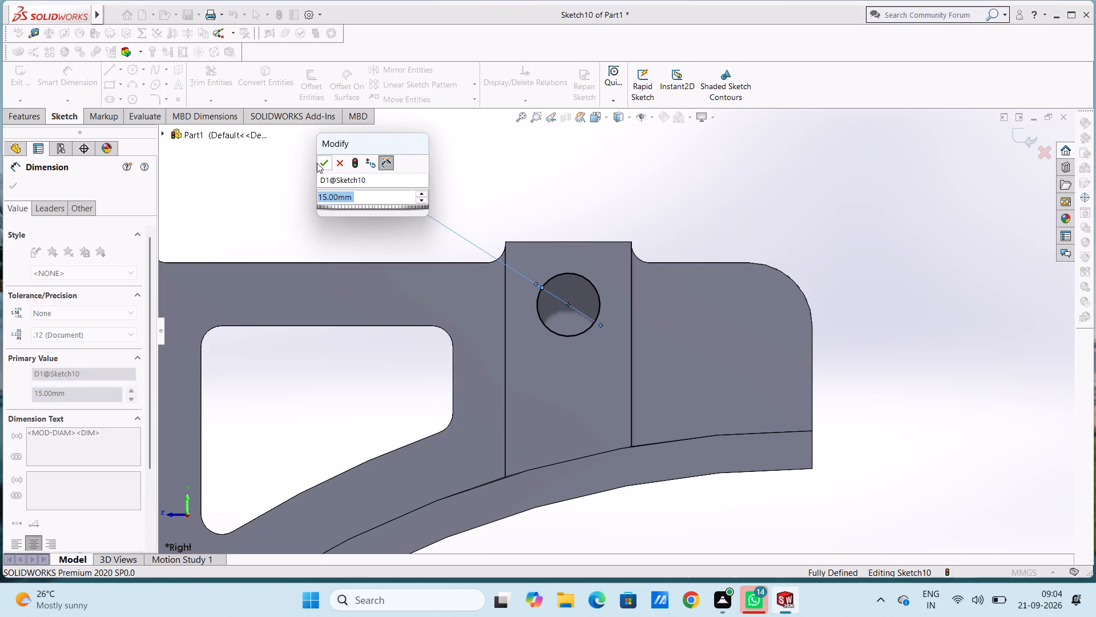
click(319, 163)
click(308, 192)
key(Escape)
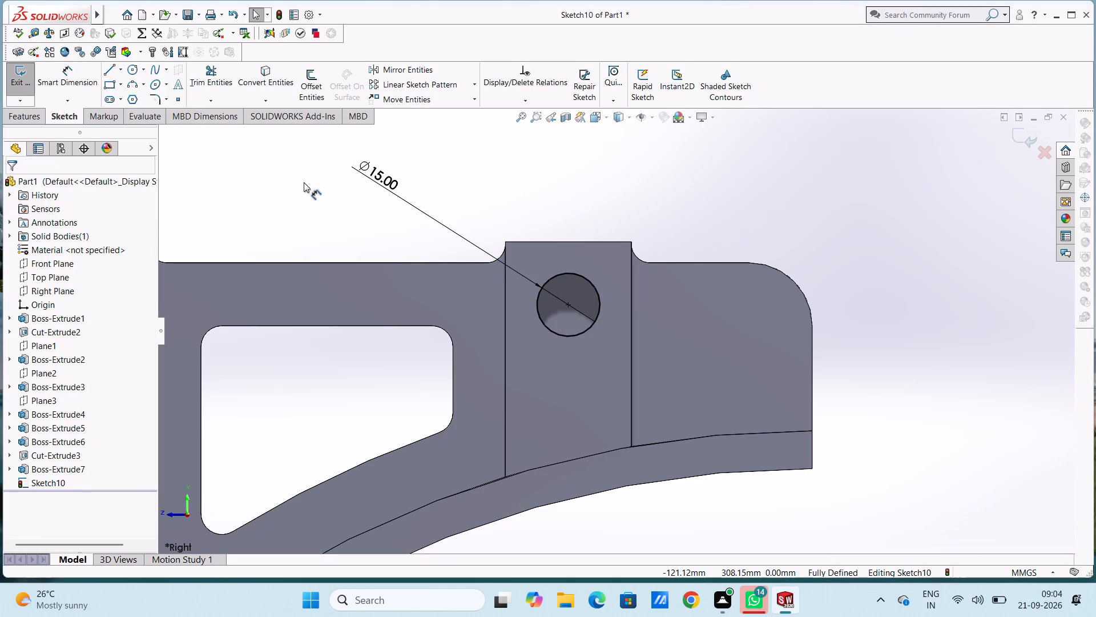
Cut-extrude the circle inward from the plate face as a 200 mm blind cut through the opposite plate.
key(Escape)
middle_drag(681, 212, 656, 303)
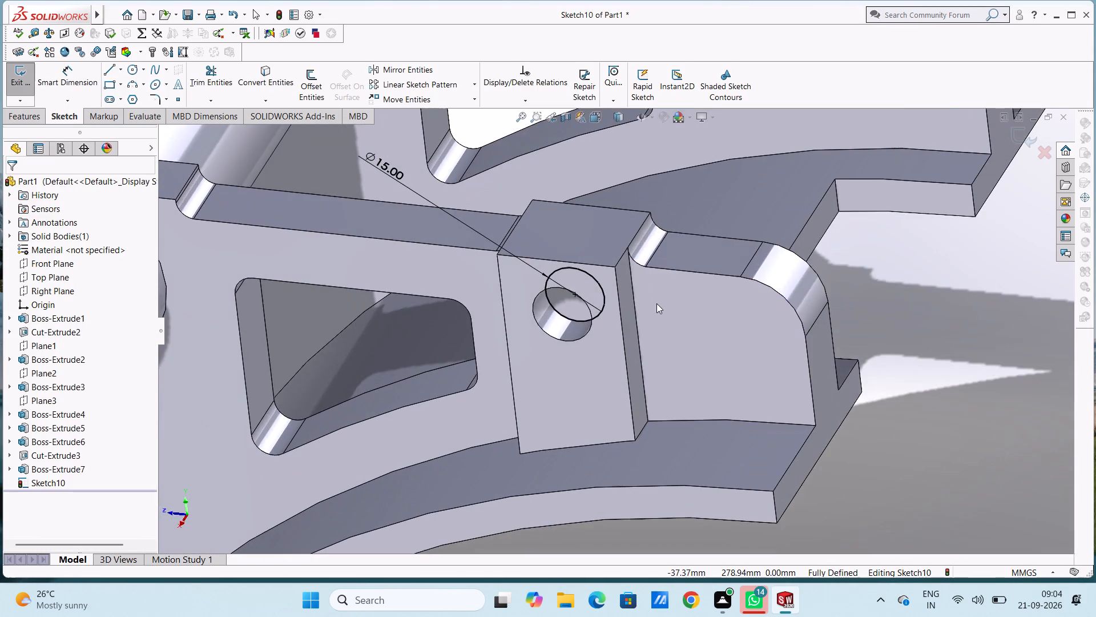
scroll(656, 303, up, 5)
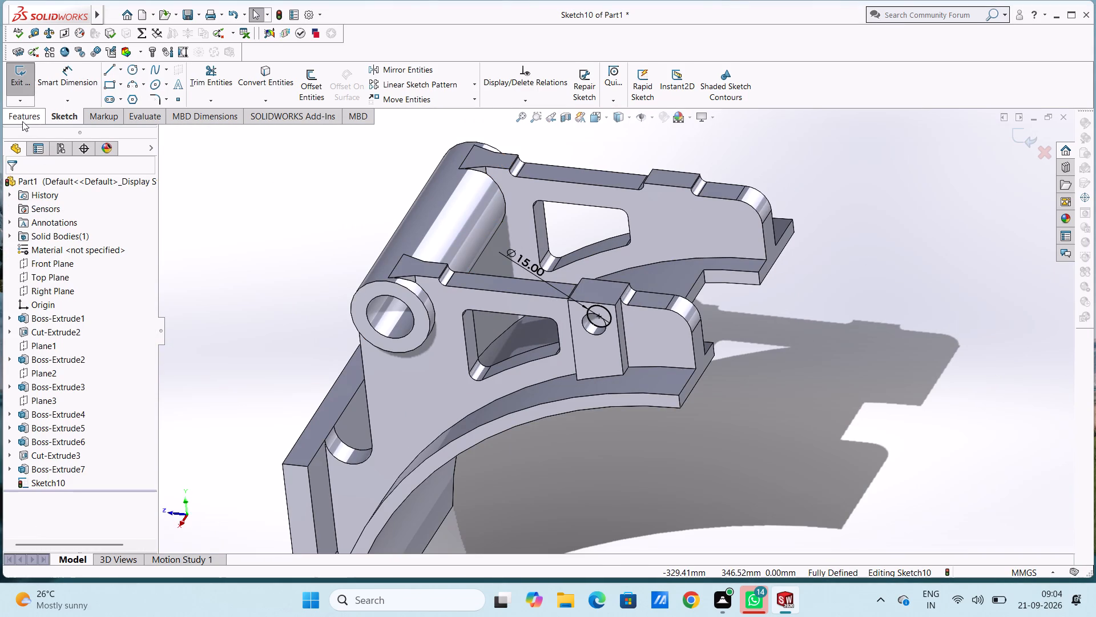
click(21, 118)
click(195, 78)
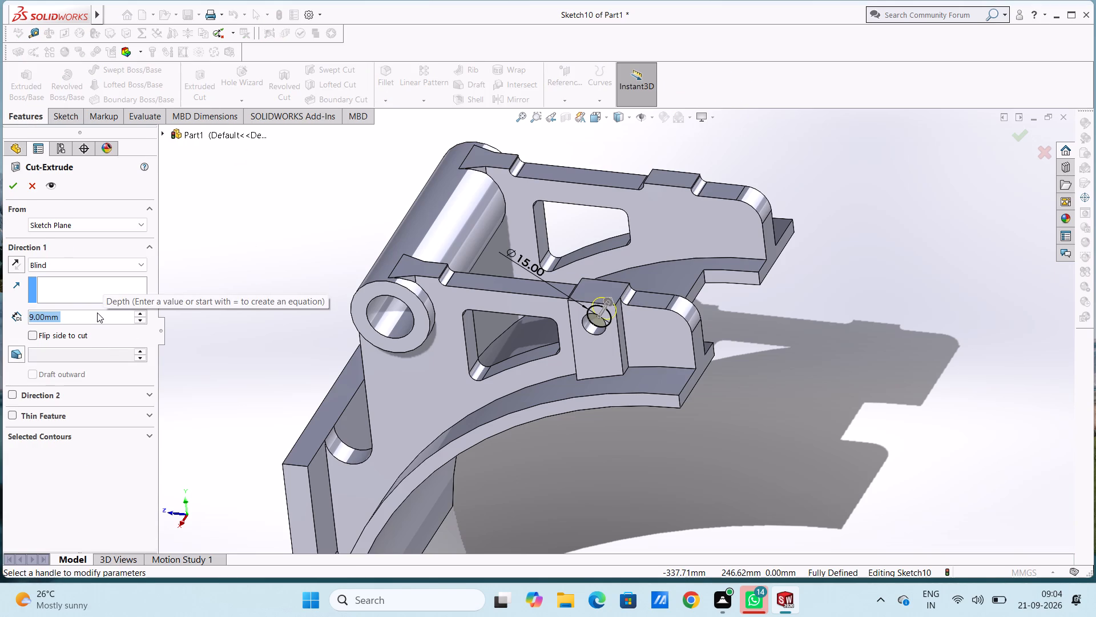
text(200)
key(Return)
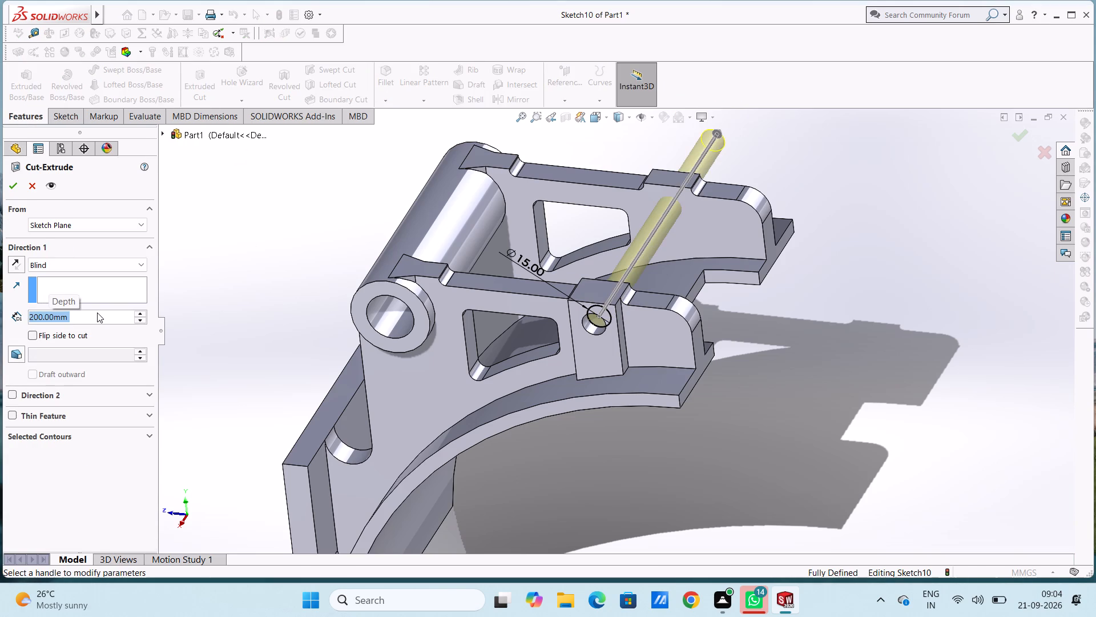
click(13, 182)
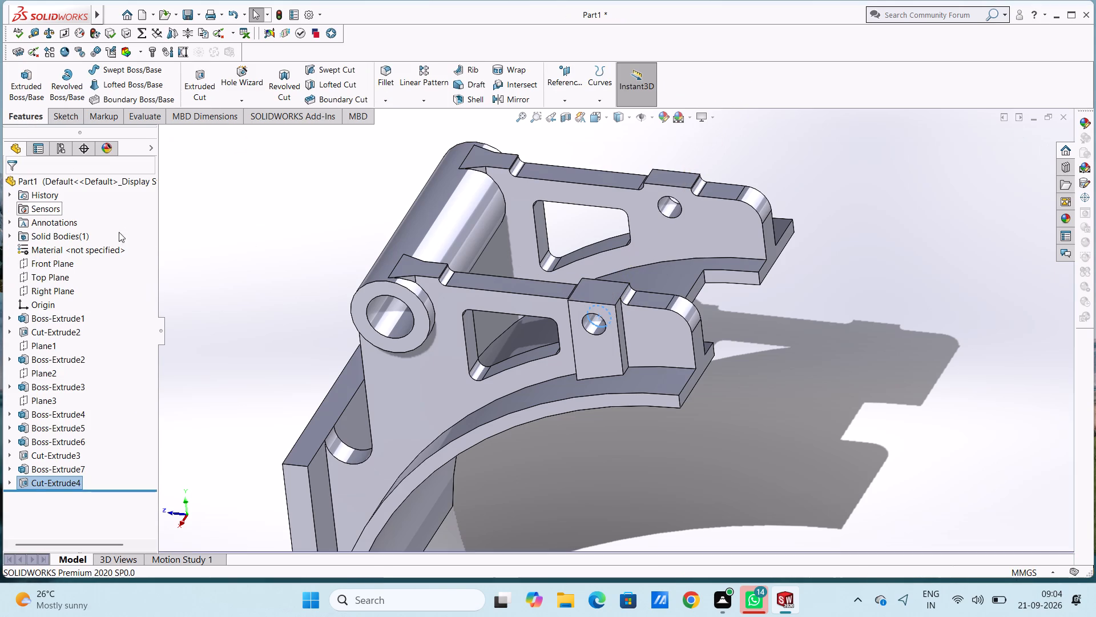
click(244, 217)
middle_drag(255, 221, 274, 184)
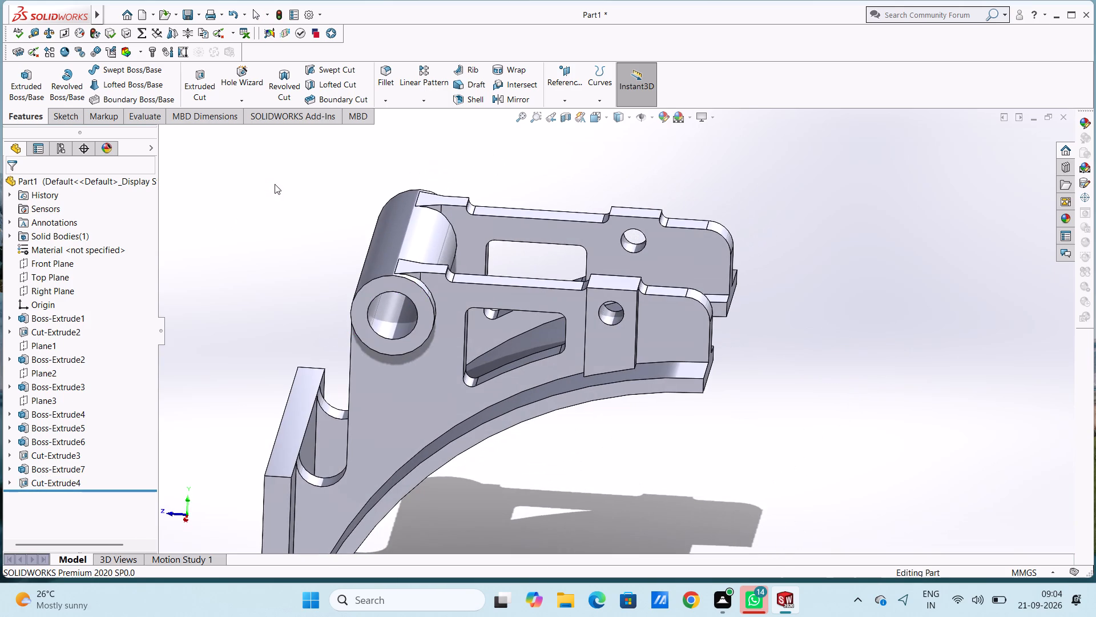
Start a sketch on the pad's outer face and draw a three-point arc along its curved bottom edge.
key(ctrl+4)
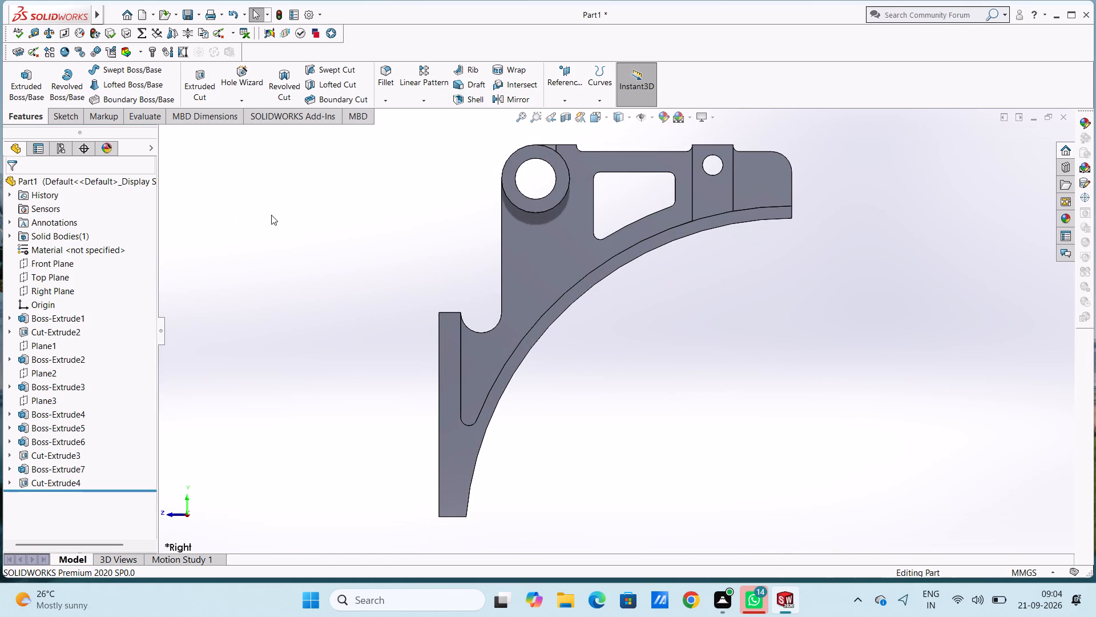
scroll(748, 153, down, 3)
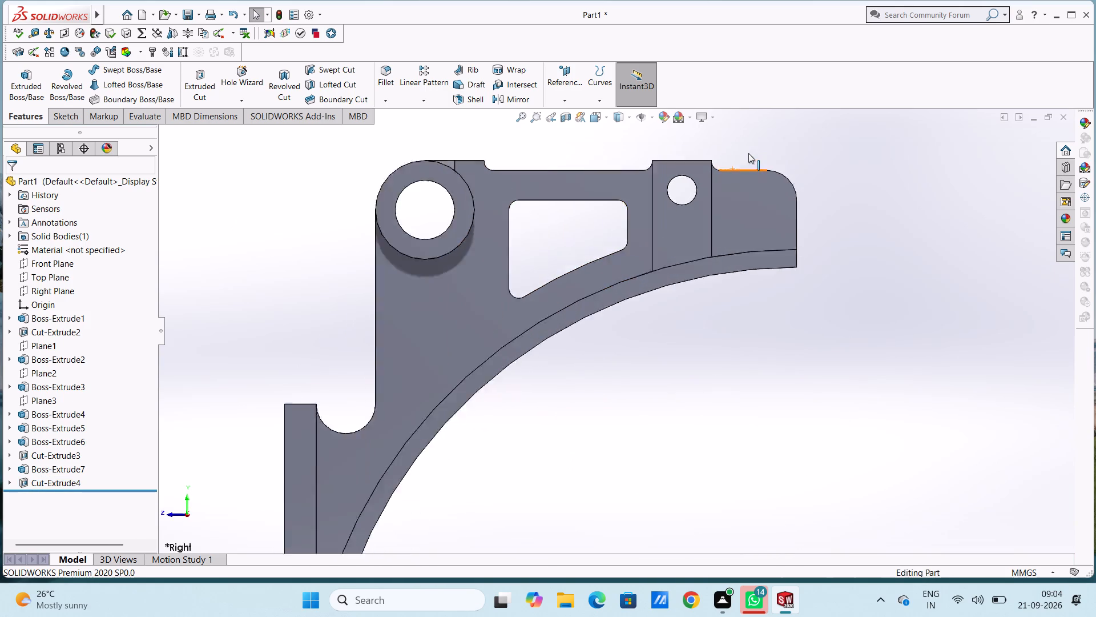
scroll(748, 153, down, 2)
click(597, 209)
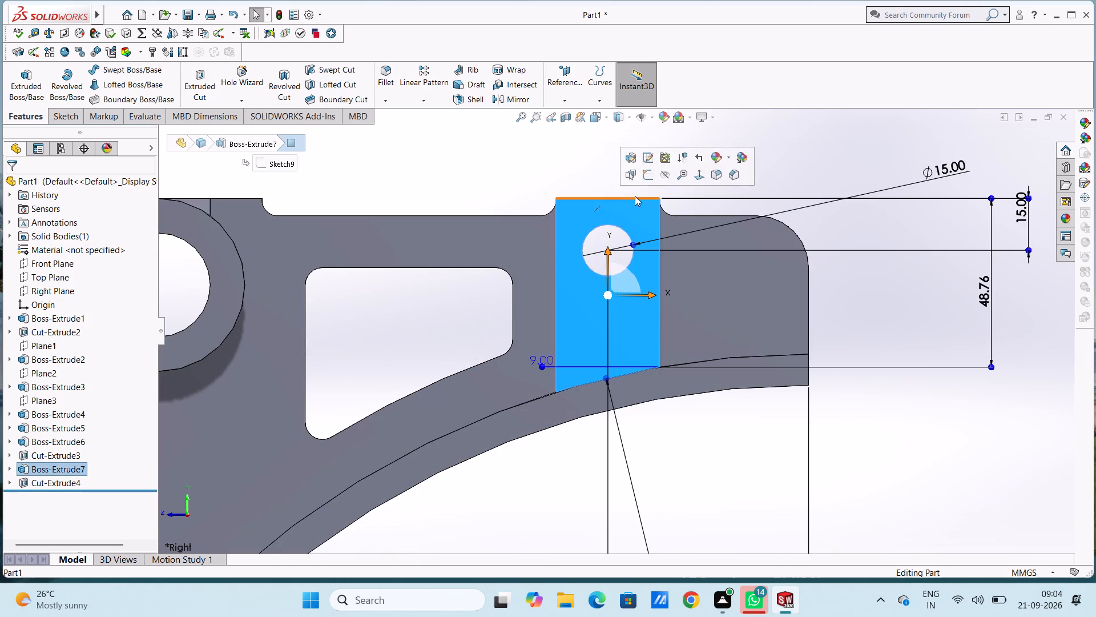
click(649, 174)
click(489, 174)
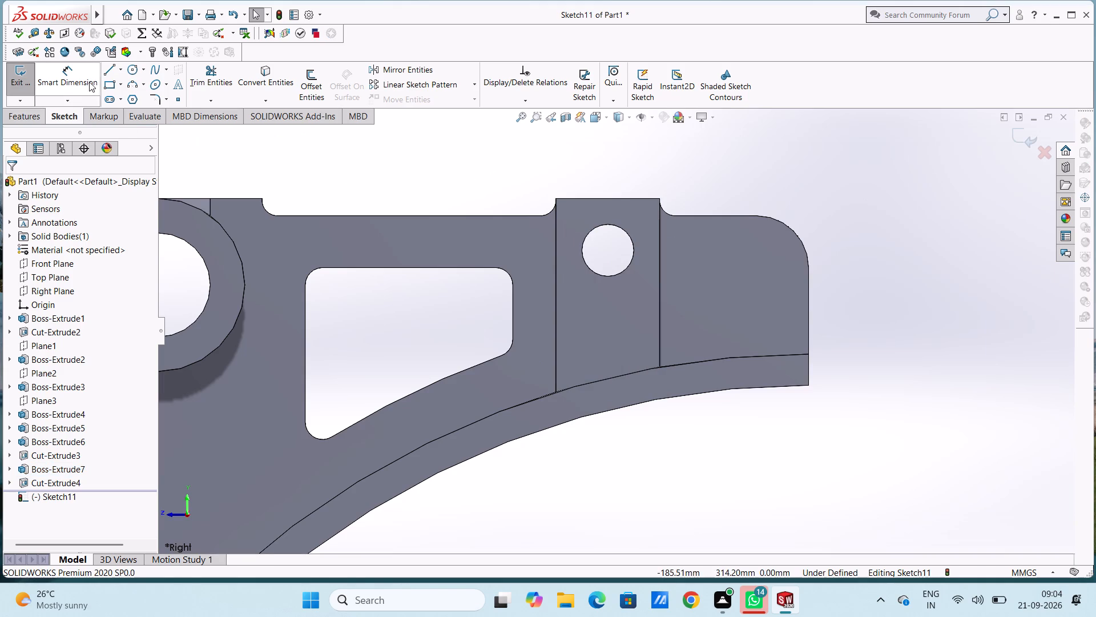
click(130, 82)
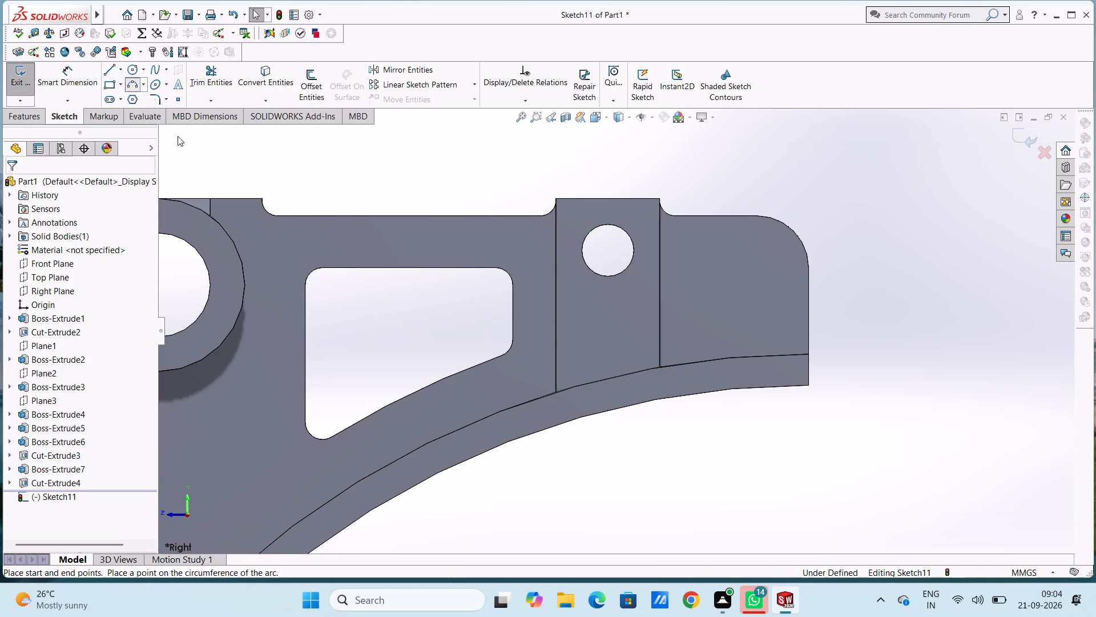
click(554, 390)
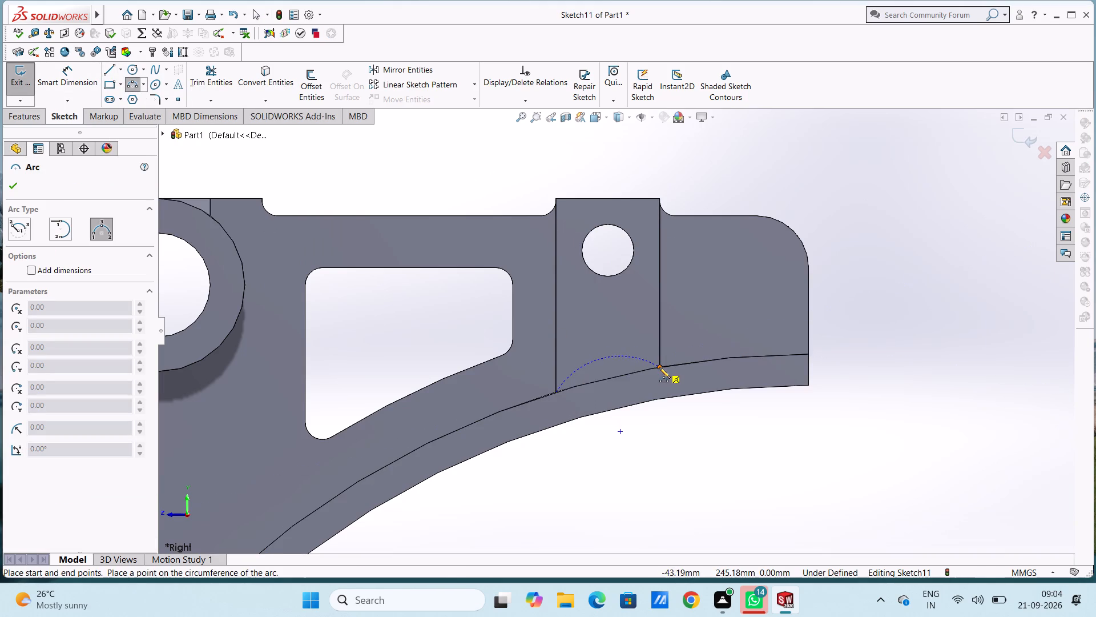
click(660, 367)
click(651, 371)
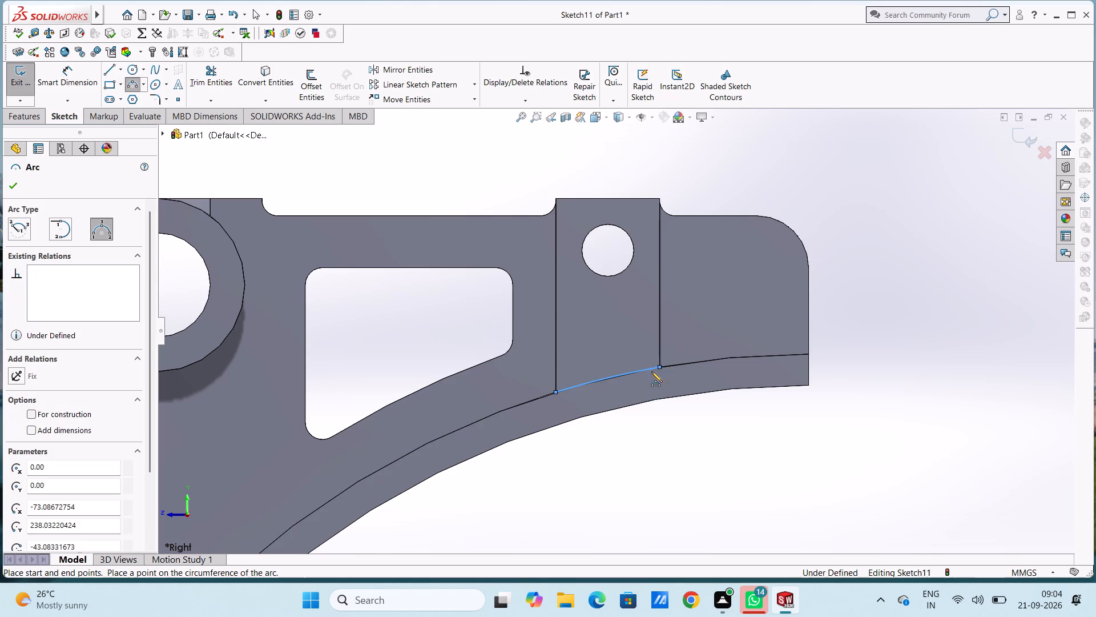
key(Escape)
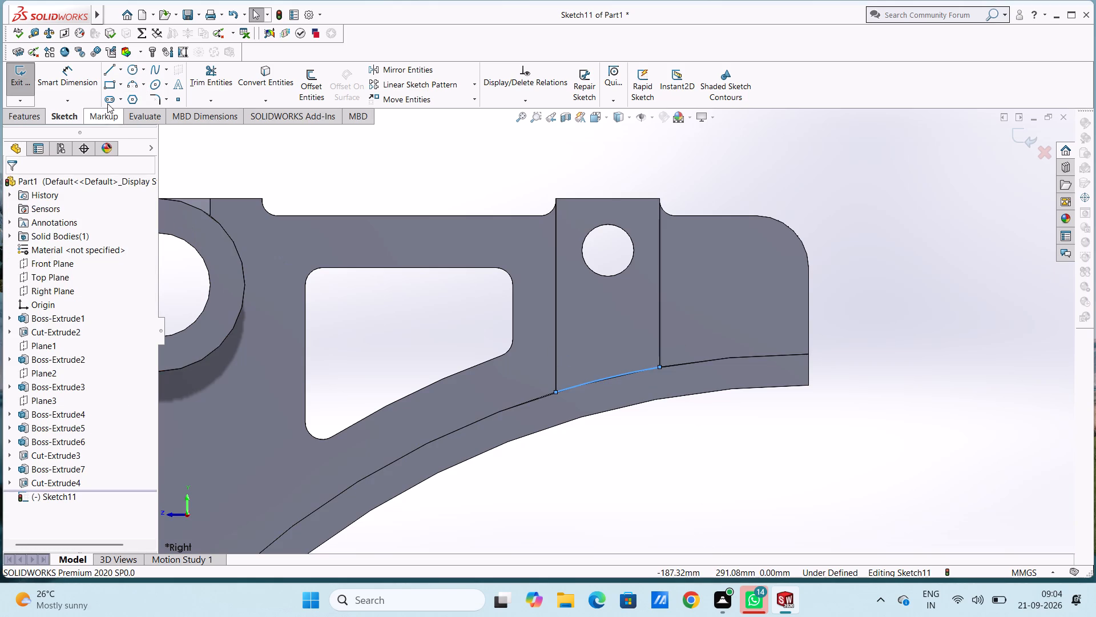
Draw lines along the pad's two vertical sides and top edge, about 56 mm and 49 mm tall, closing the profile above the arc.
click(106, 66)
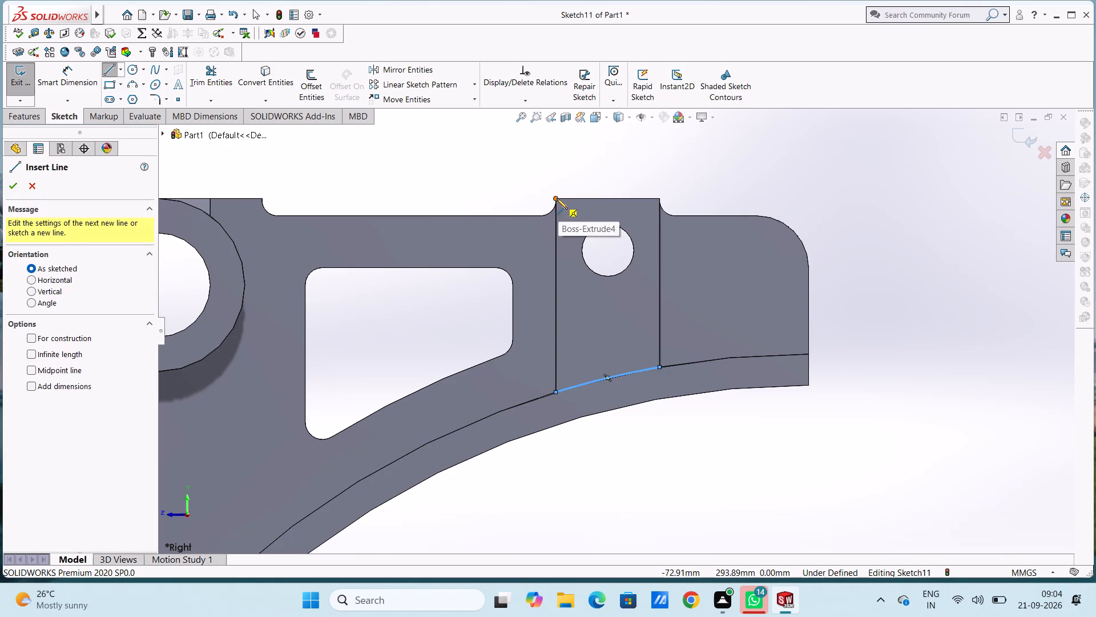
click(554, 197)
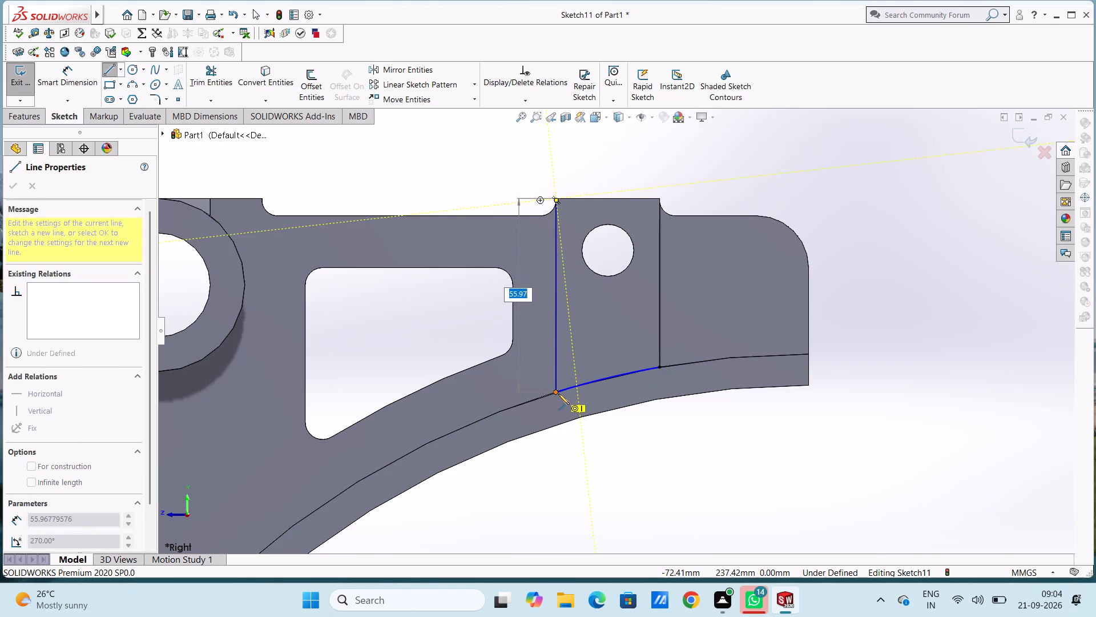
click(558, 393)
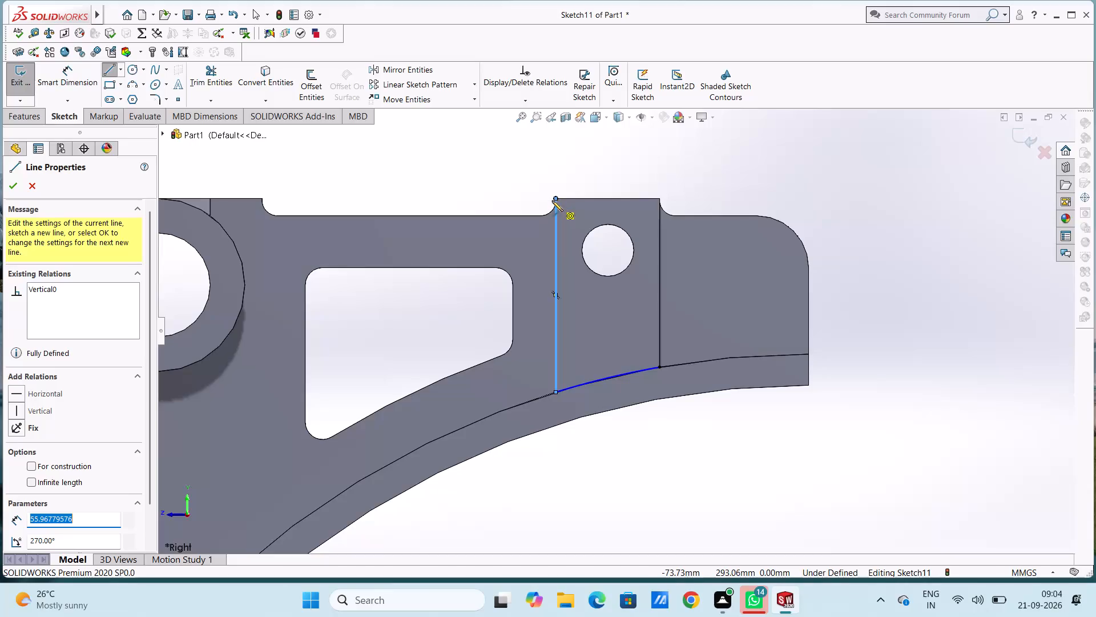
click(554, 198)
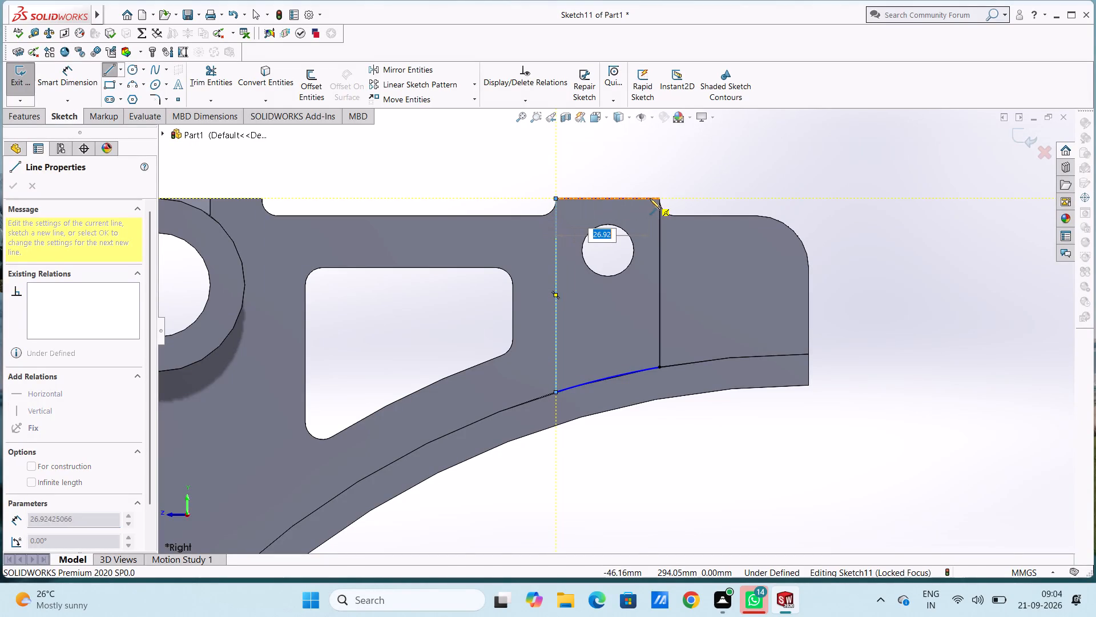
click(660, 198)
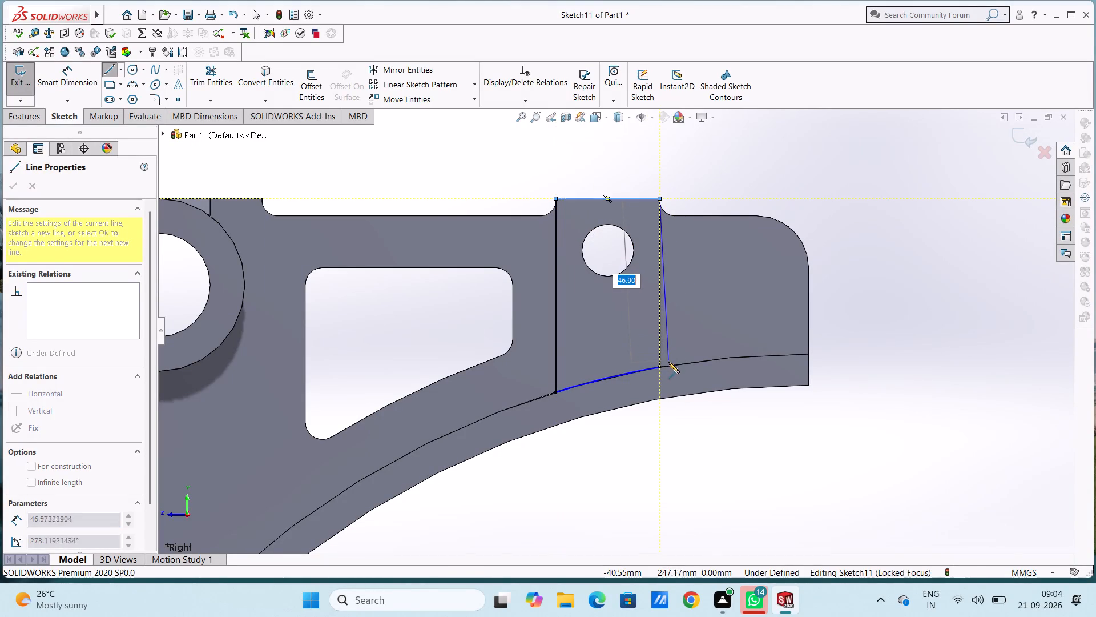
click(660, 368)
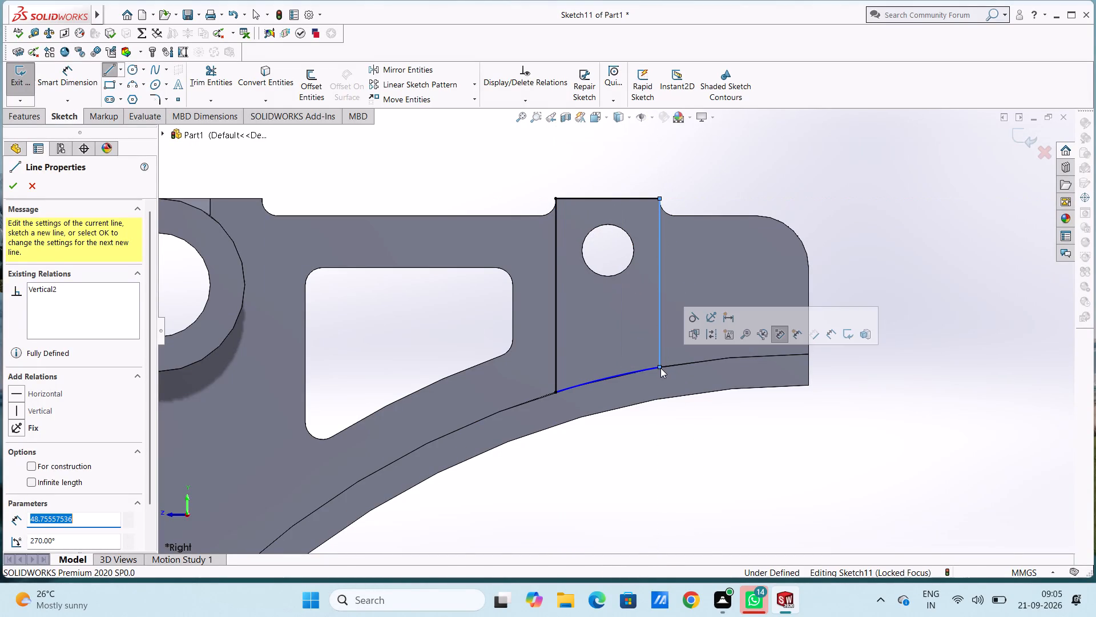
key(Escape)
key(Escape)
key(Escape)
key(Escape)
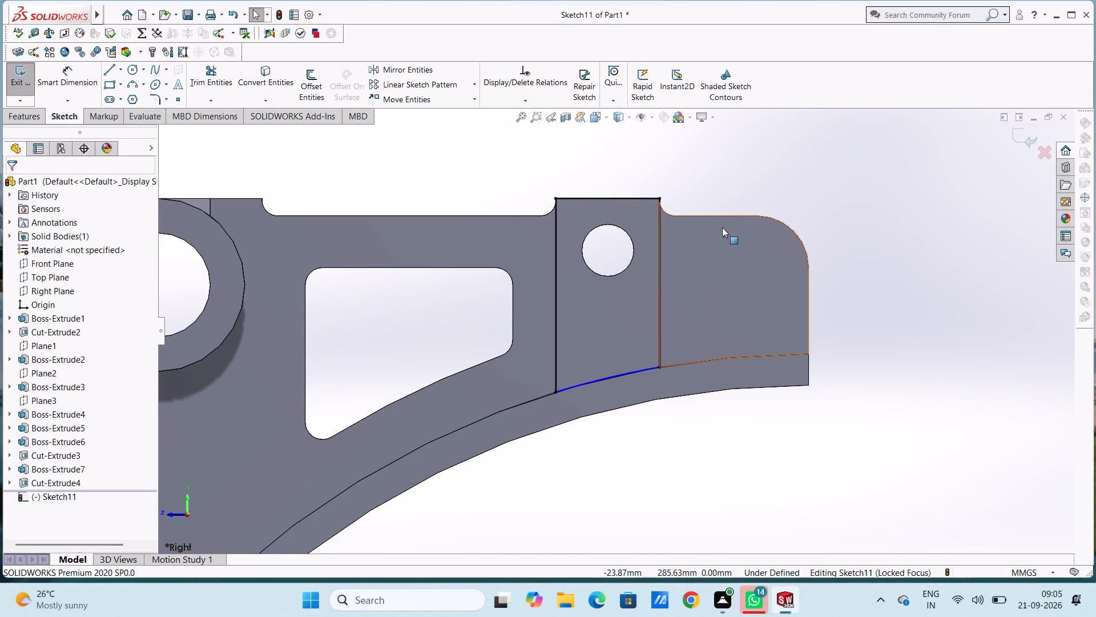
Draw a circle of 7.5 mm radius concentric with the pad's round hole.
click(135, 70)
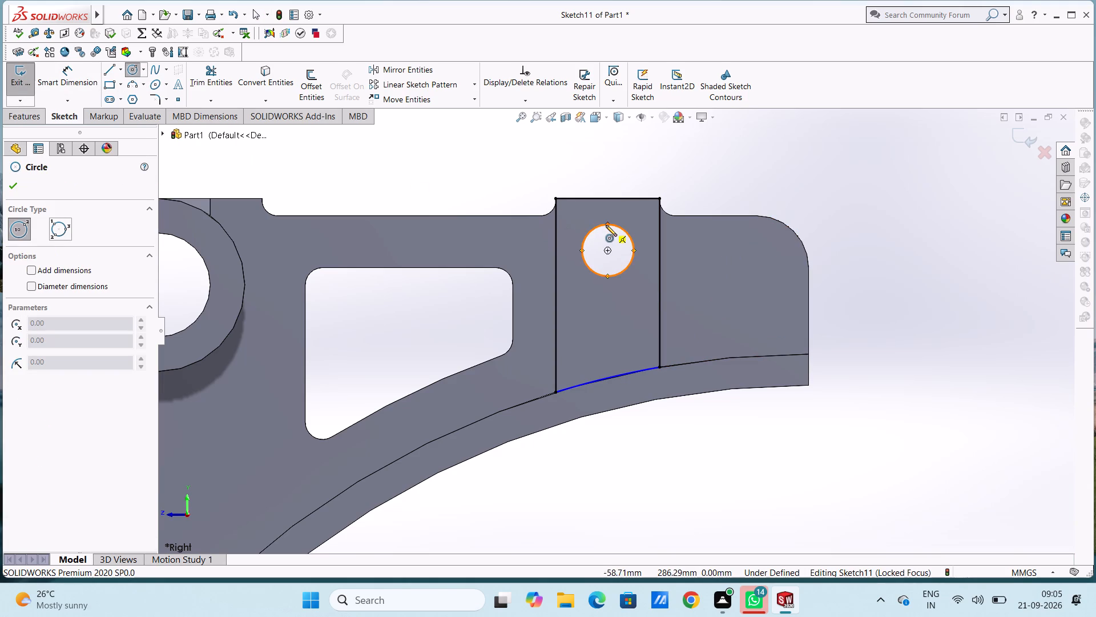
click(607, 248)
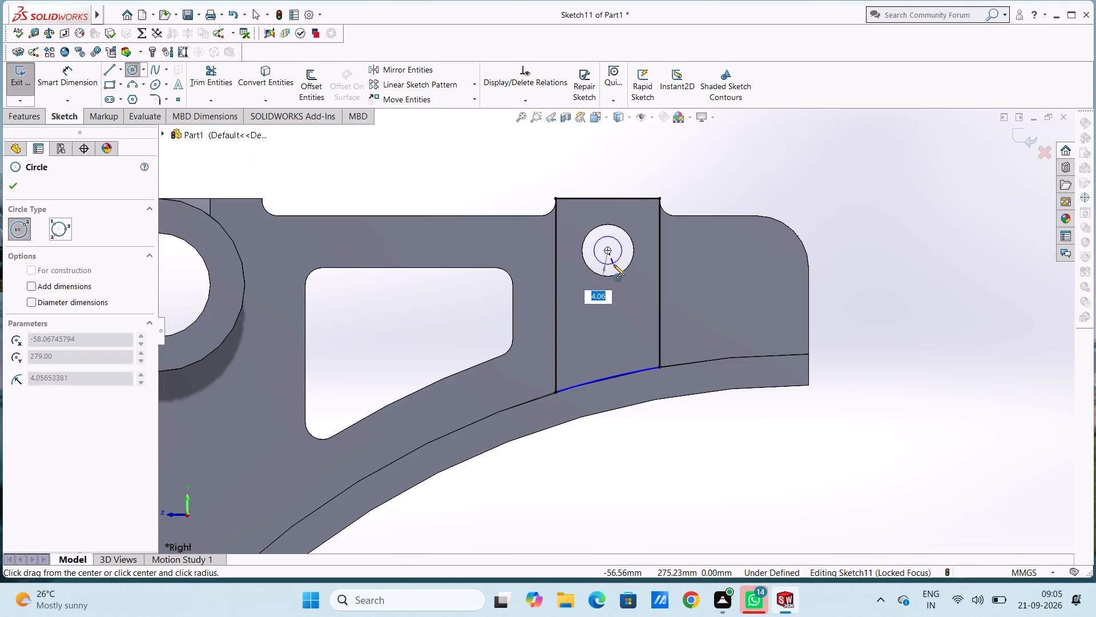
click(616, 274)
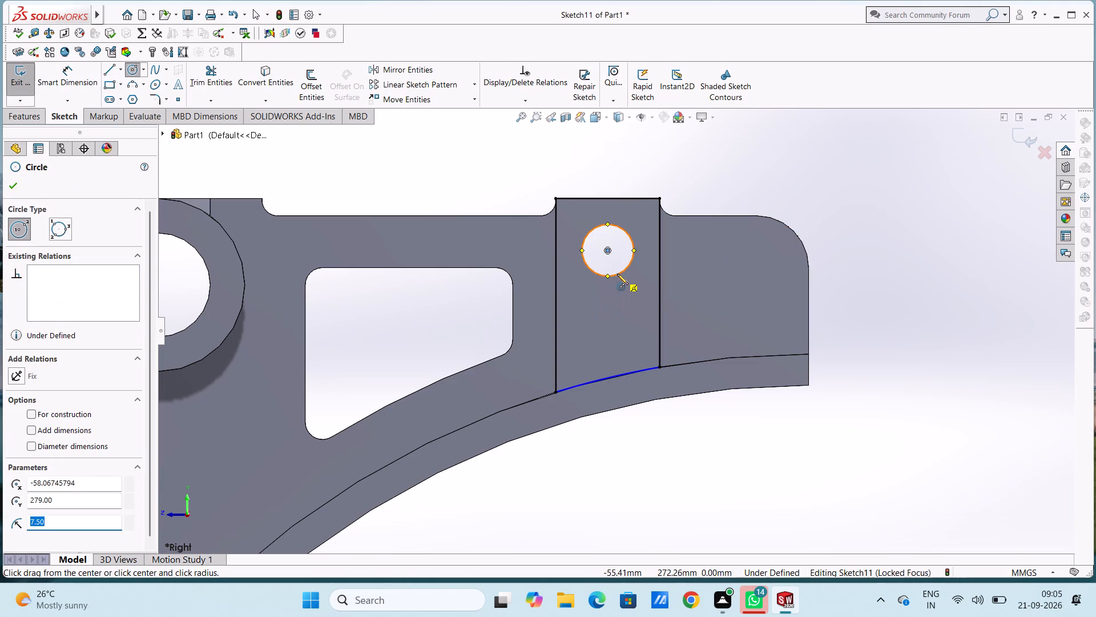
key(Escape)
key(Escape)
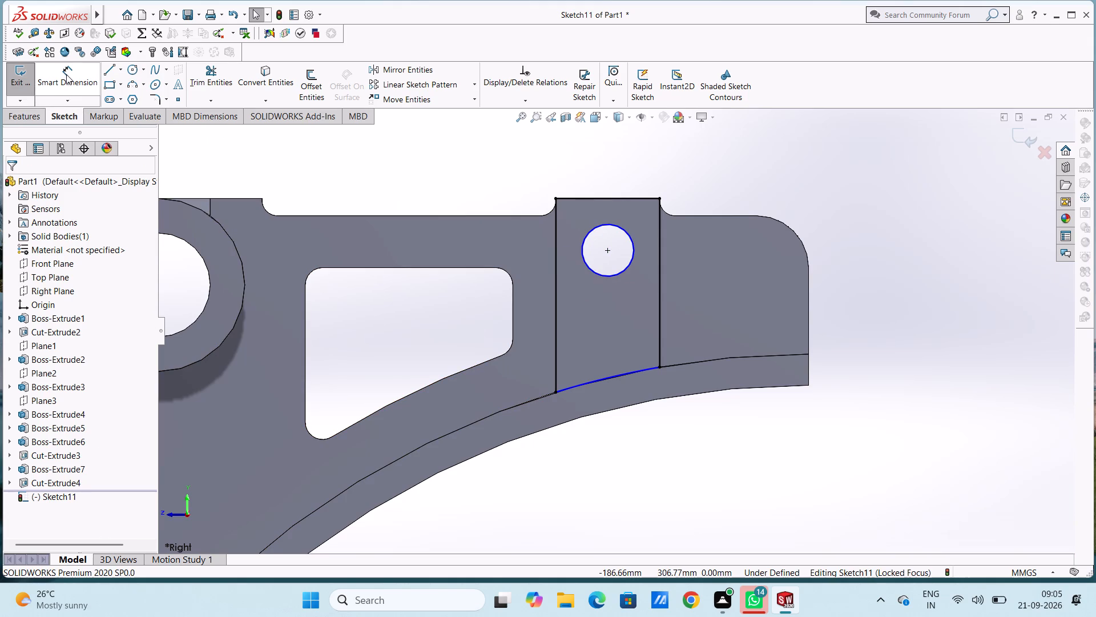
Dimension the diameter of the hole circle and the radius of the profile's bottom arc.
click(66, 74)
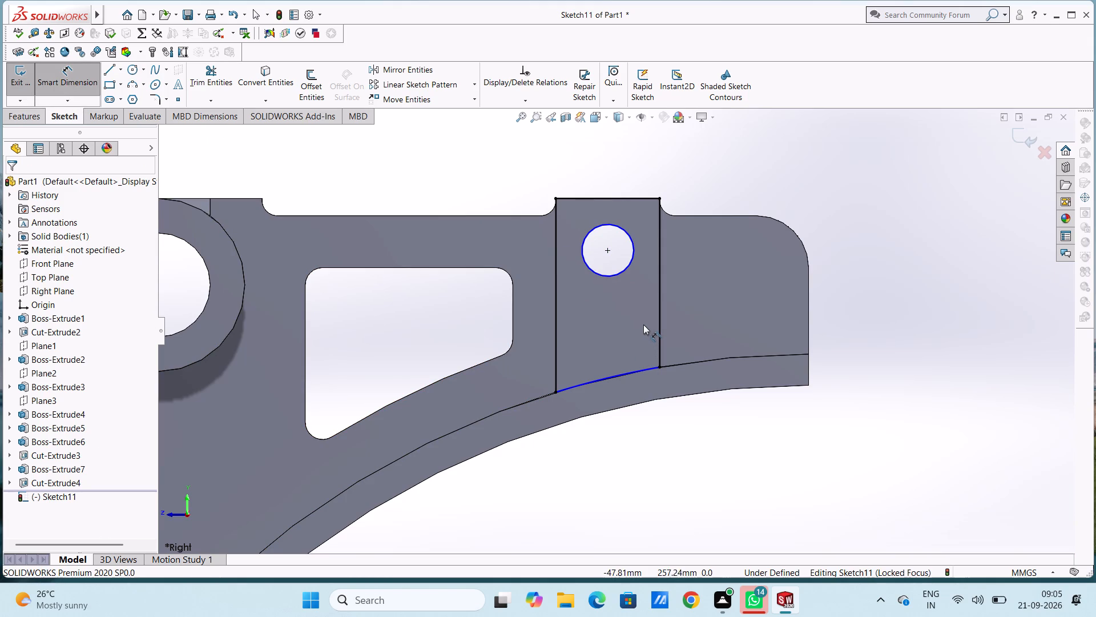
click(625, 267)
click(880, 154)
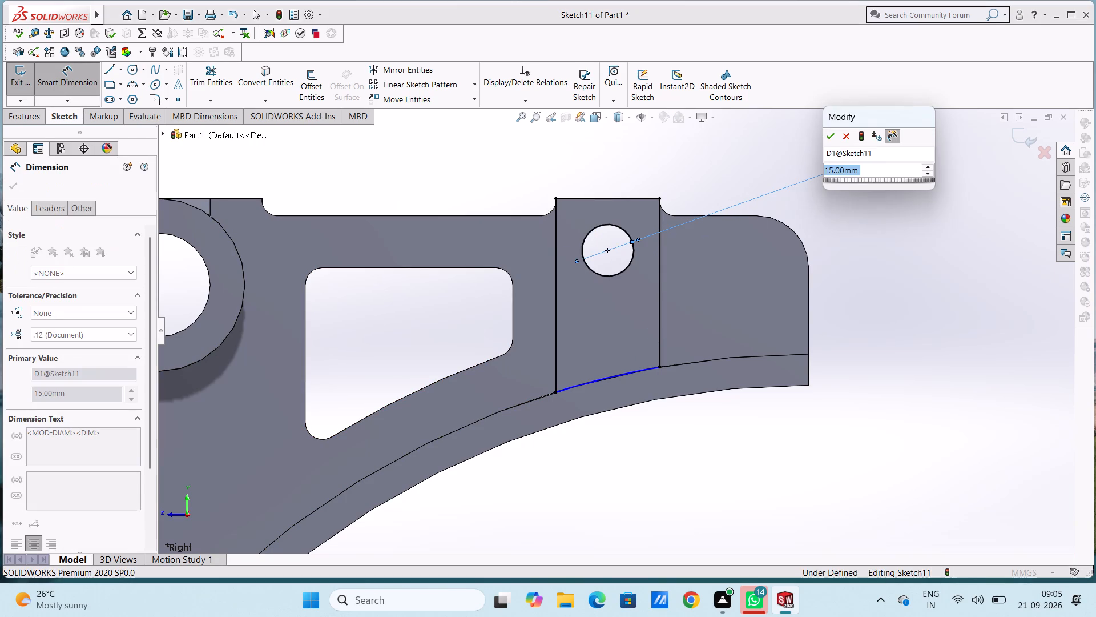
click(832, 134)
click(761, 156)
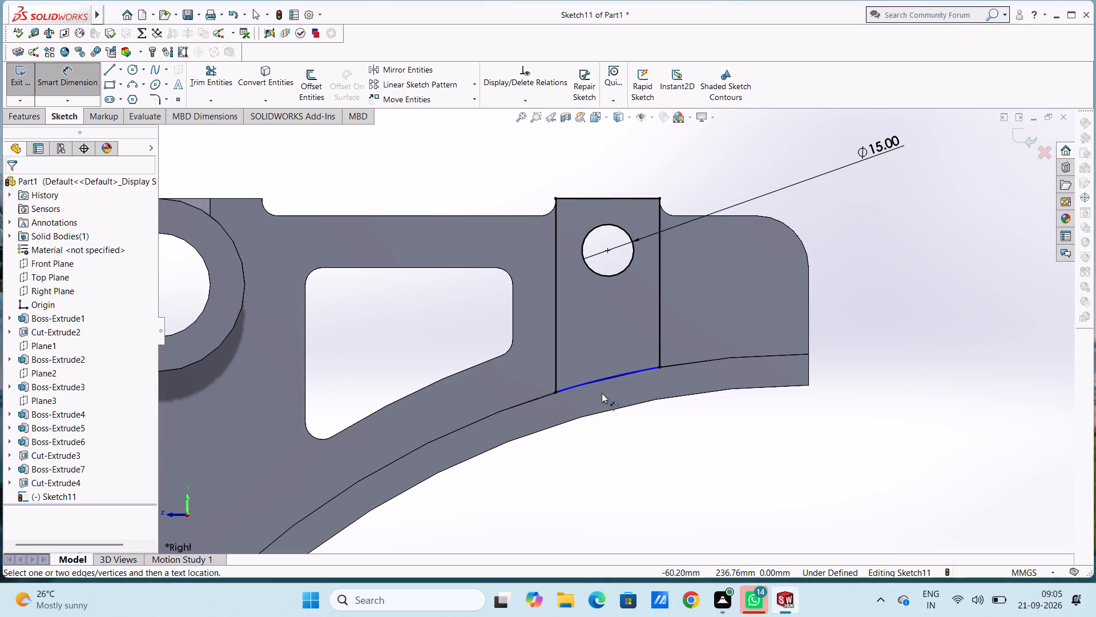
click(604, 379)
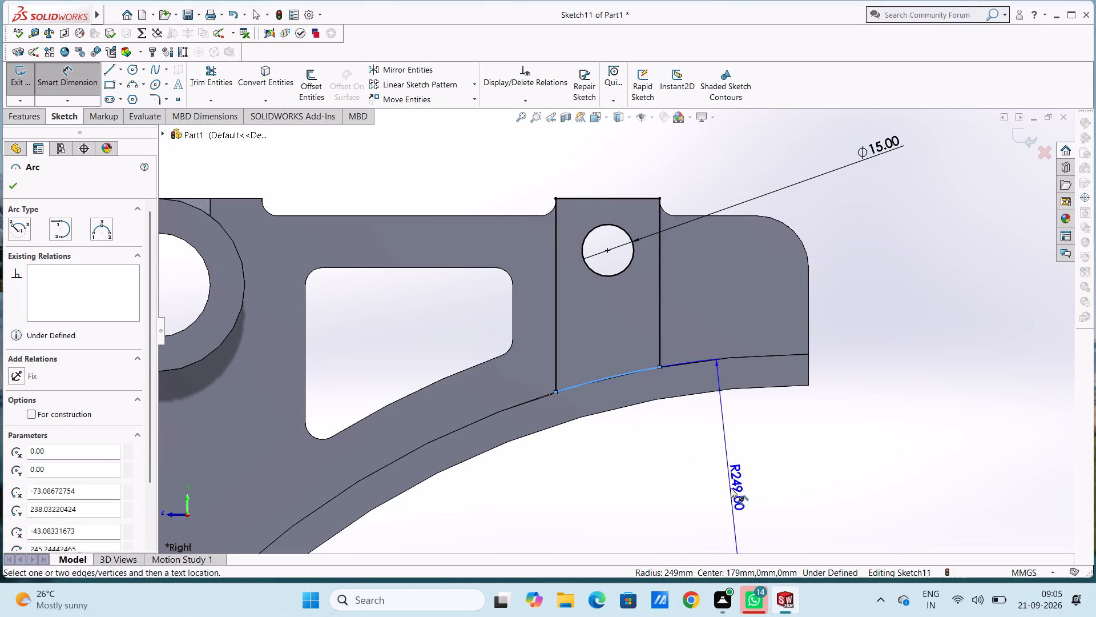
click(643, 483)
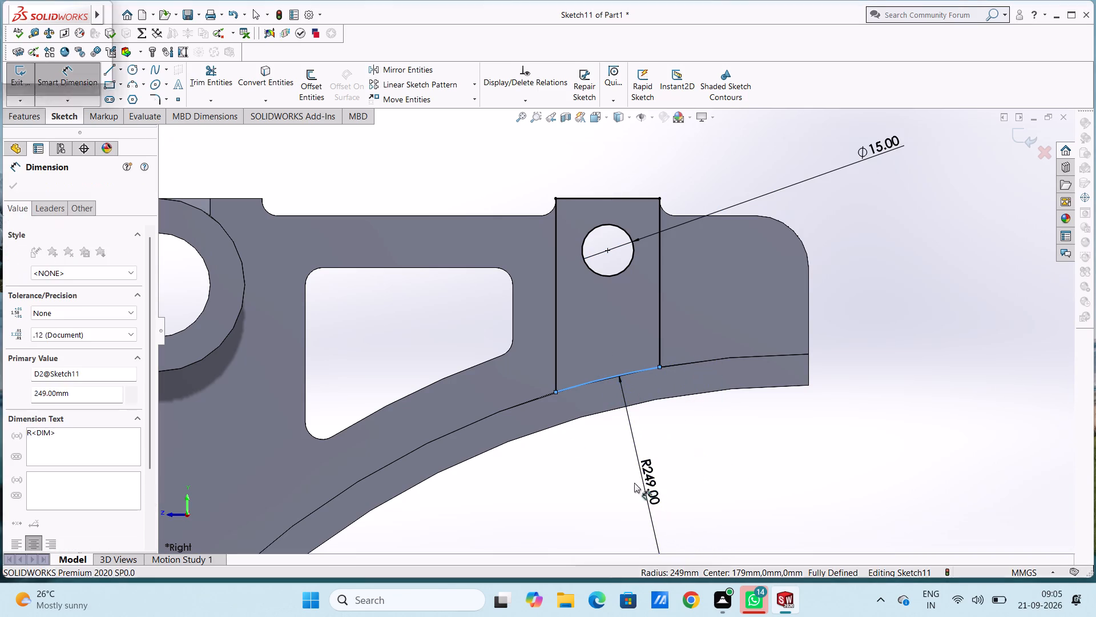
click(595, 462)
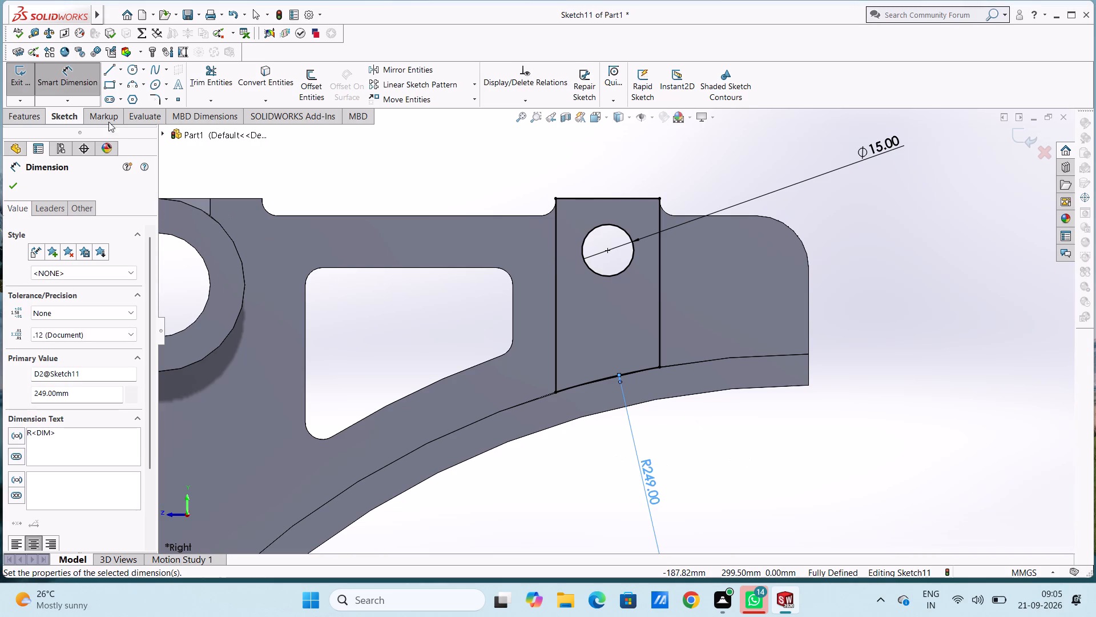
click(74, 80)
Extrude the pad profile 34 mm blind in the reversed direction, inward through the plate, merged with the body.
click(26, 117)
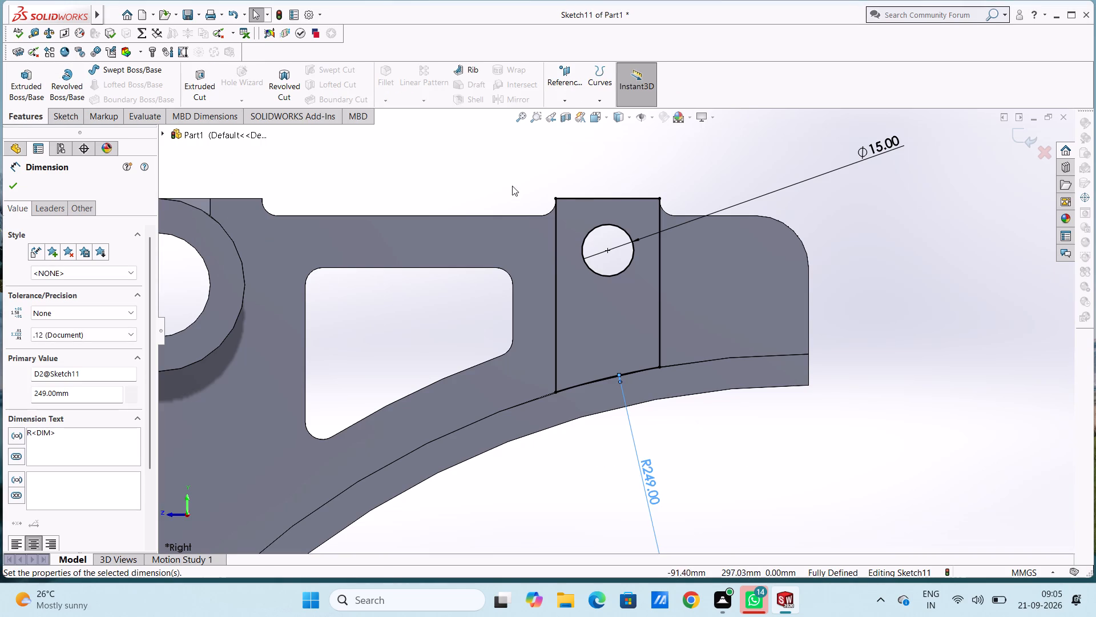
middle_drag(533, 177, 495, 271)
scroll(494, 270, up, 5)
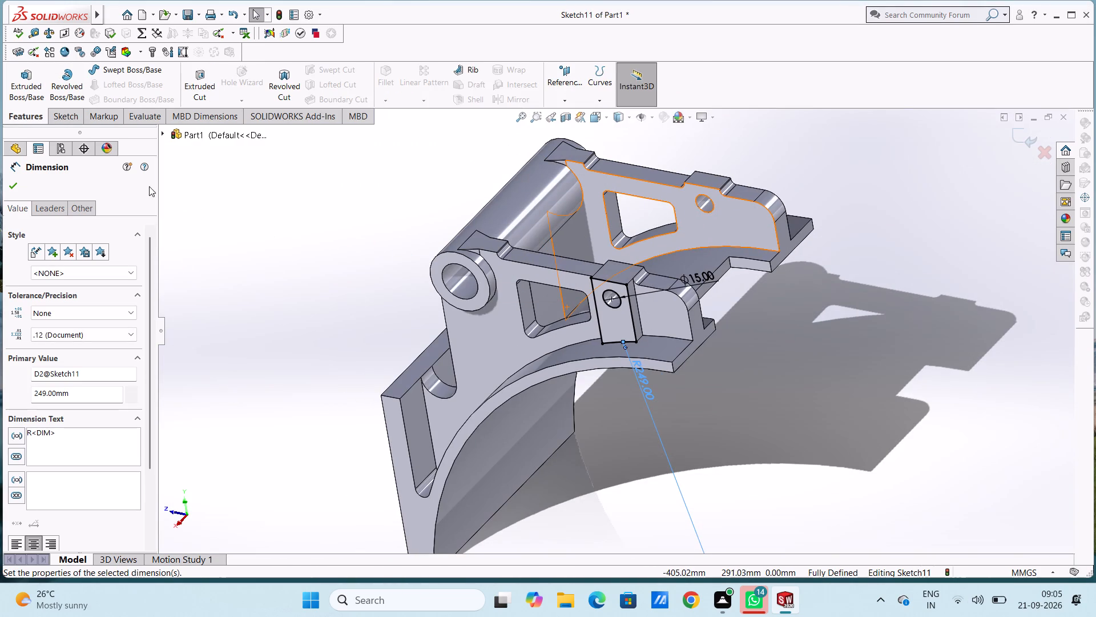
click(25, 77)
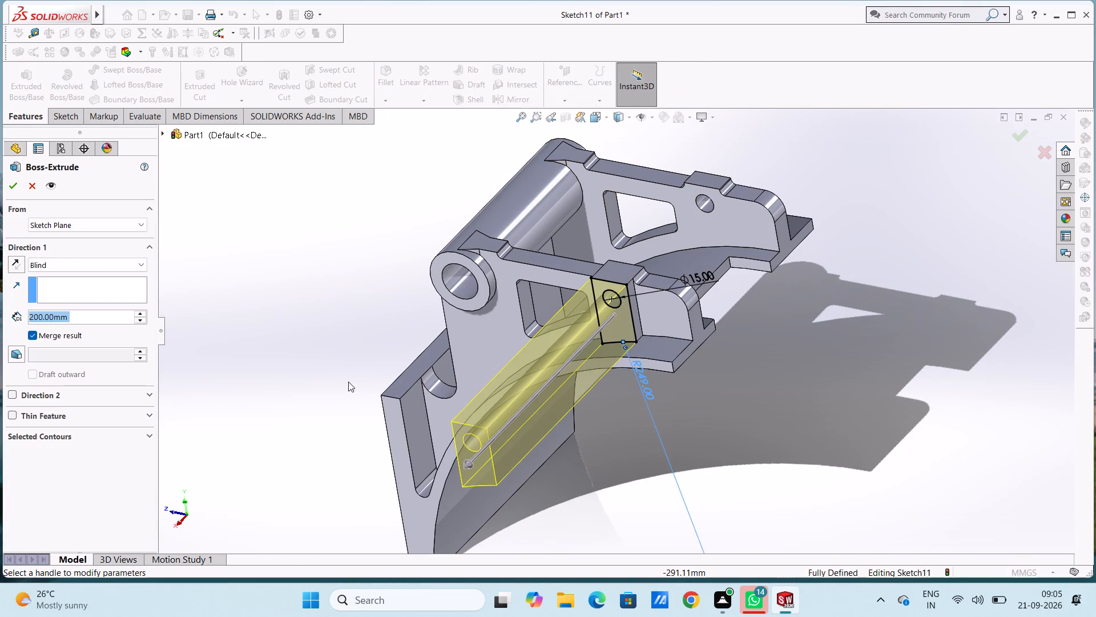
click(13, 258)
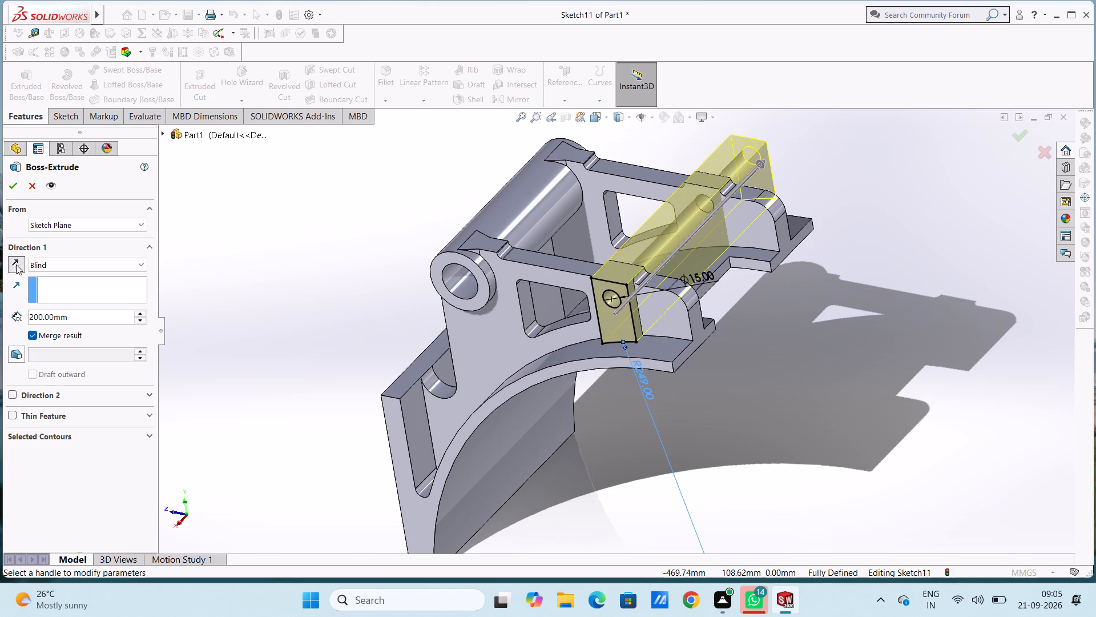
double_click(91, 317)
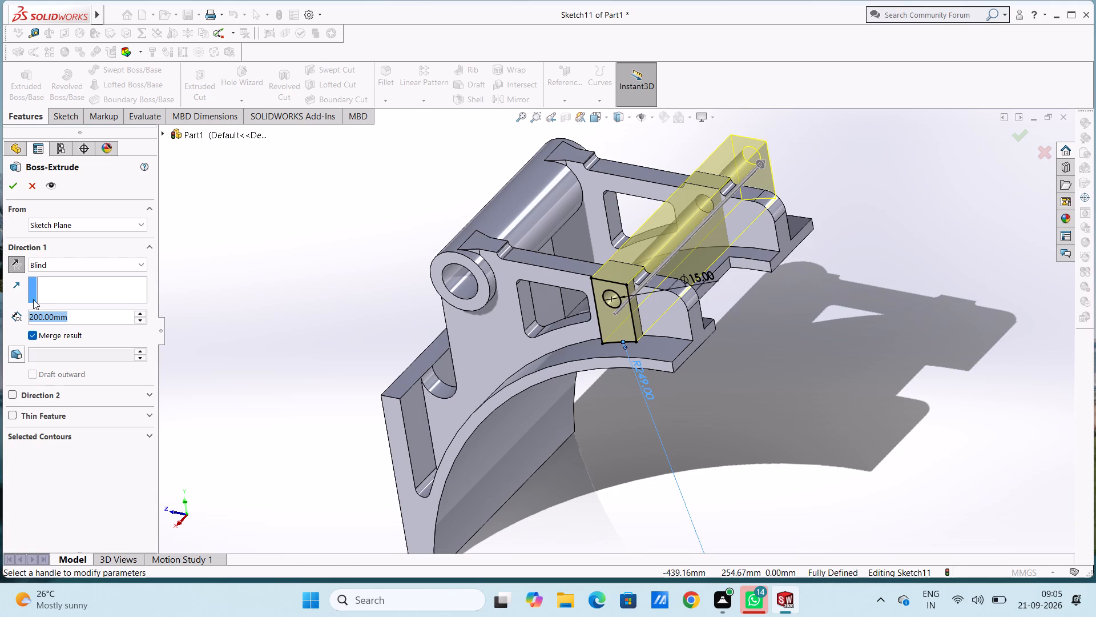
text(34)
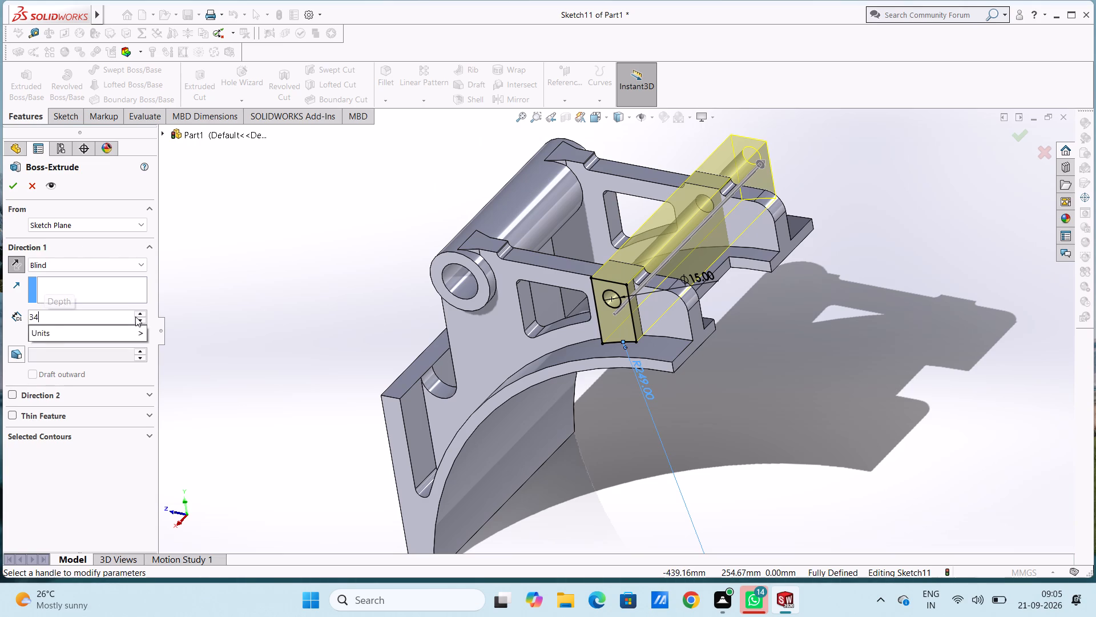
key(Return)
middle_drag(283, 202, 283, 264)
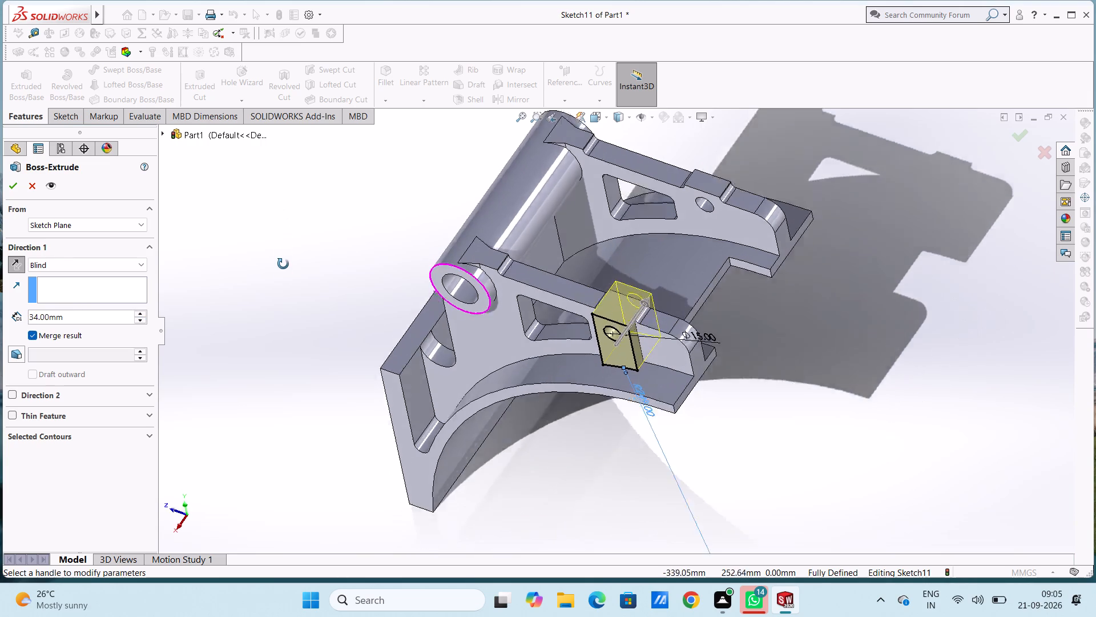
middle_drag(283, 264, 289, 347)
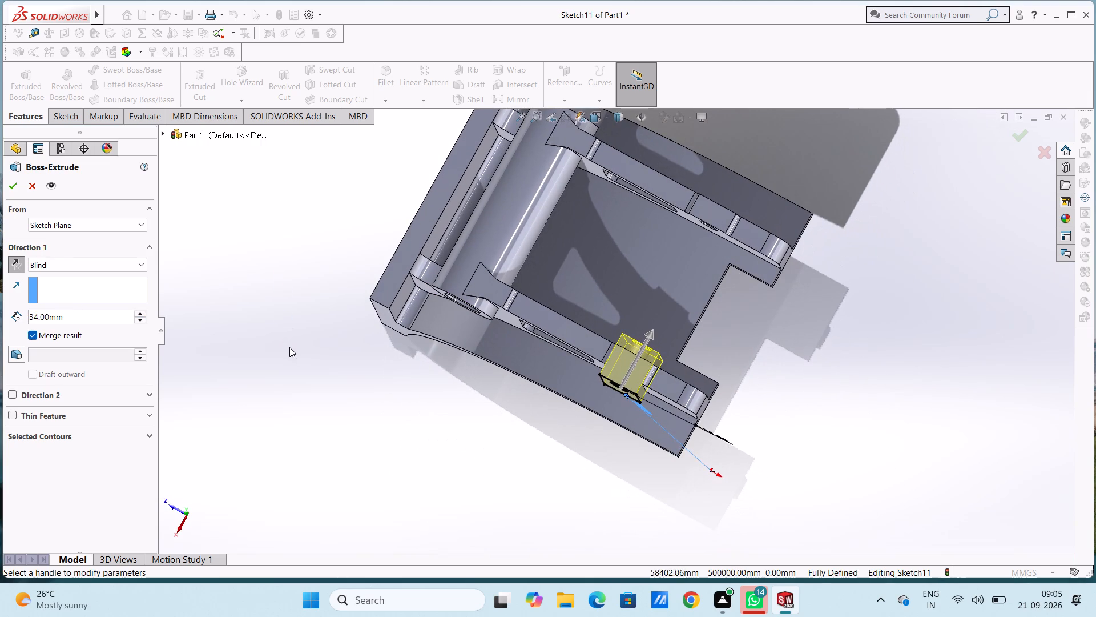
click(9, 185)
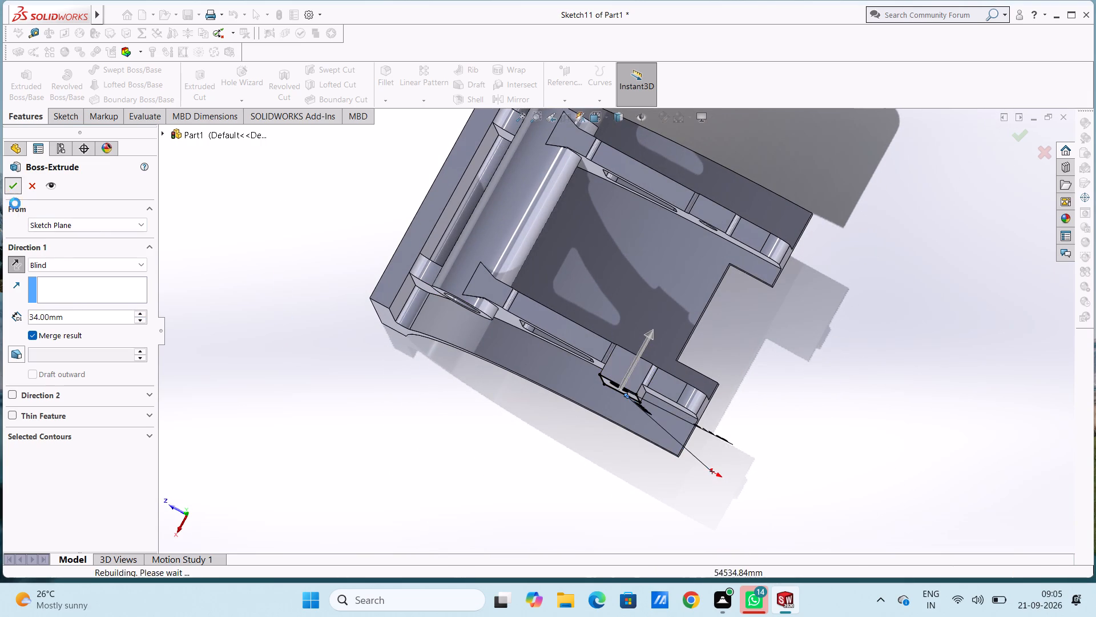
Examine the extruded pad block and the two plates from several sides.
click(265, 331)
middle_drag(267, 336, 193, 334)
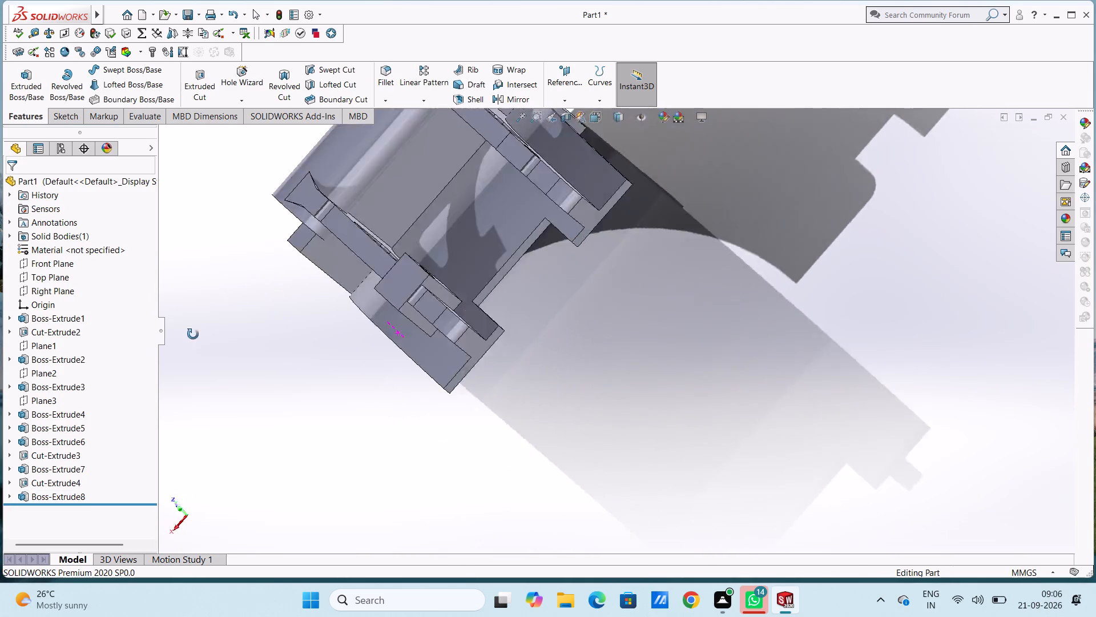
middle_drag(193, 334, 241, 336)
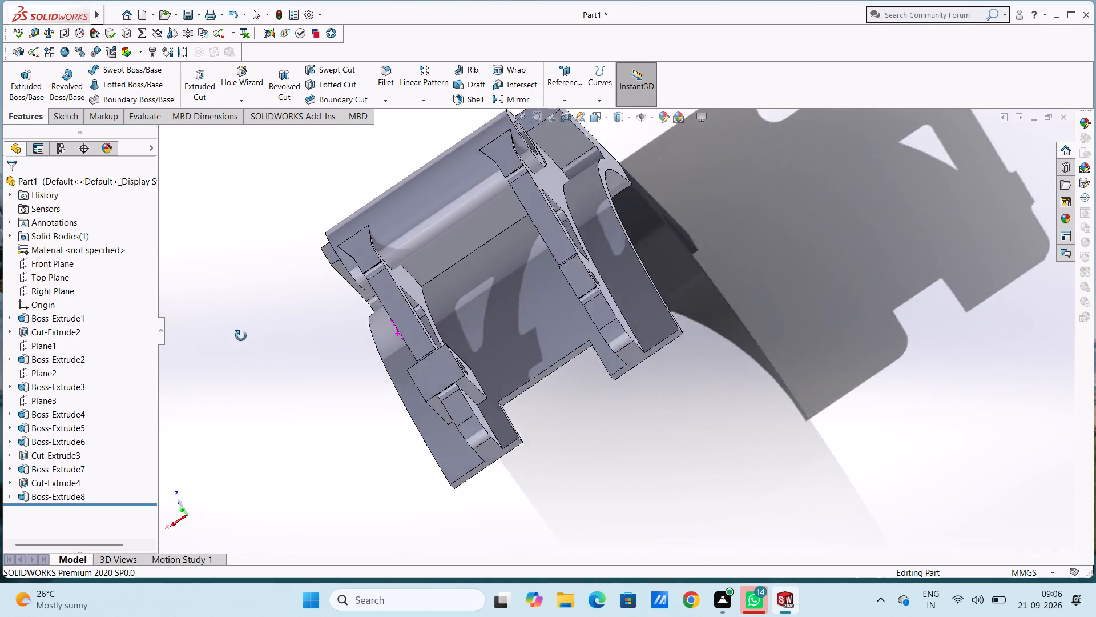
middle_drag(241, 336, 265, 301)
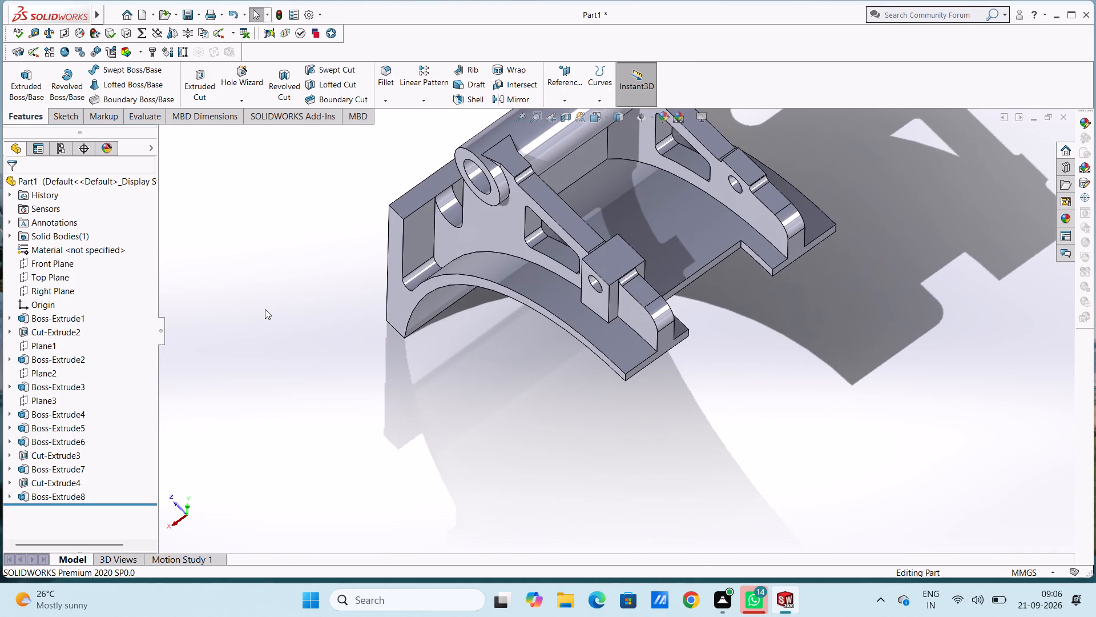
scroll(264, 313, up, 3)
middle_drag(295, 366, 248, 417)
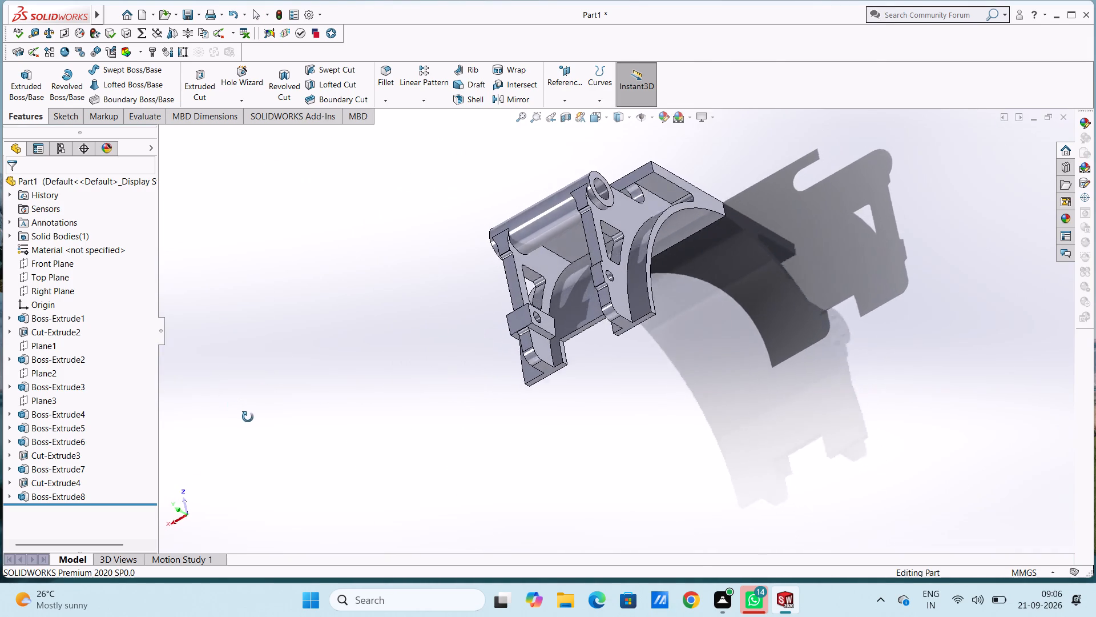
middle_drag(248, 417, 305, 351)
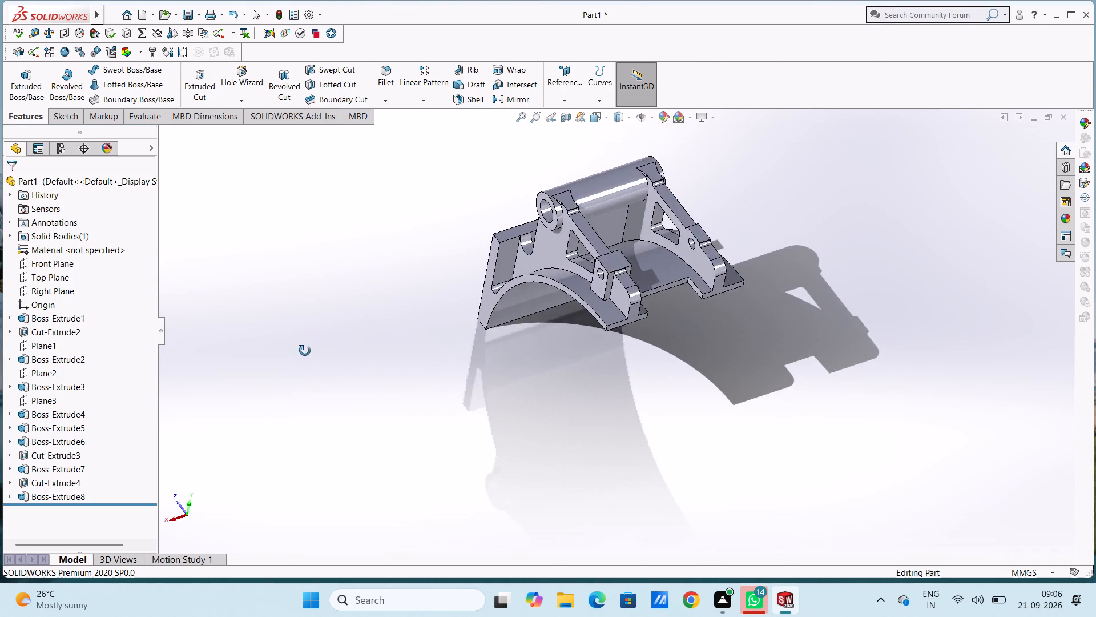
middle_drag(305, 351, 333, 468)
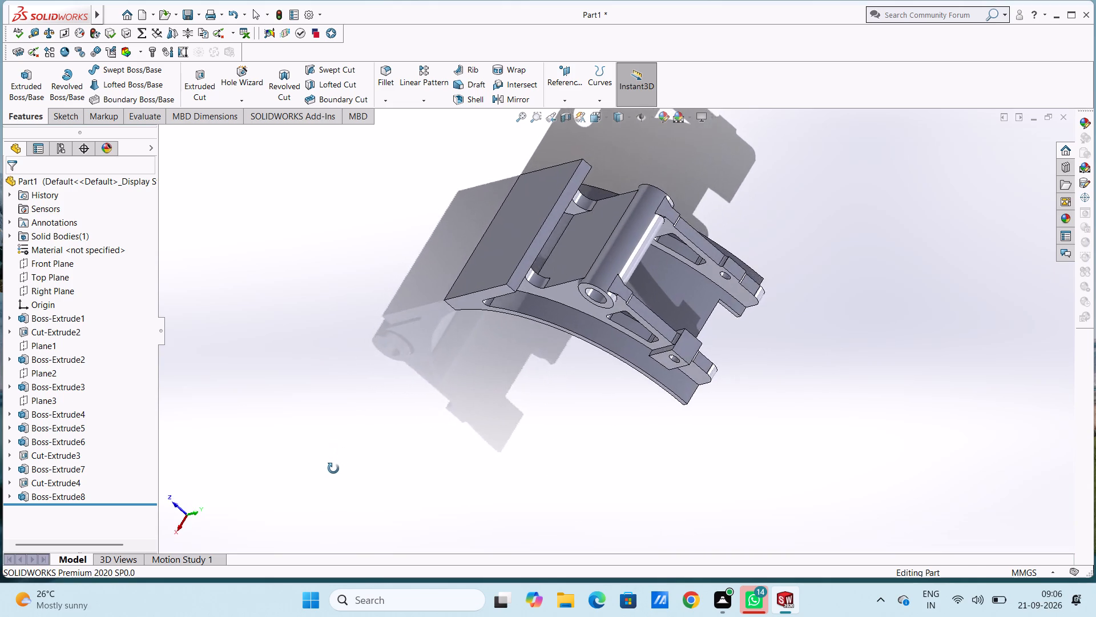
middle_drag(333, 468, 273, 378)
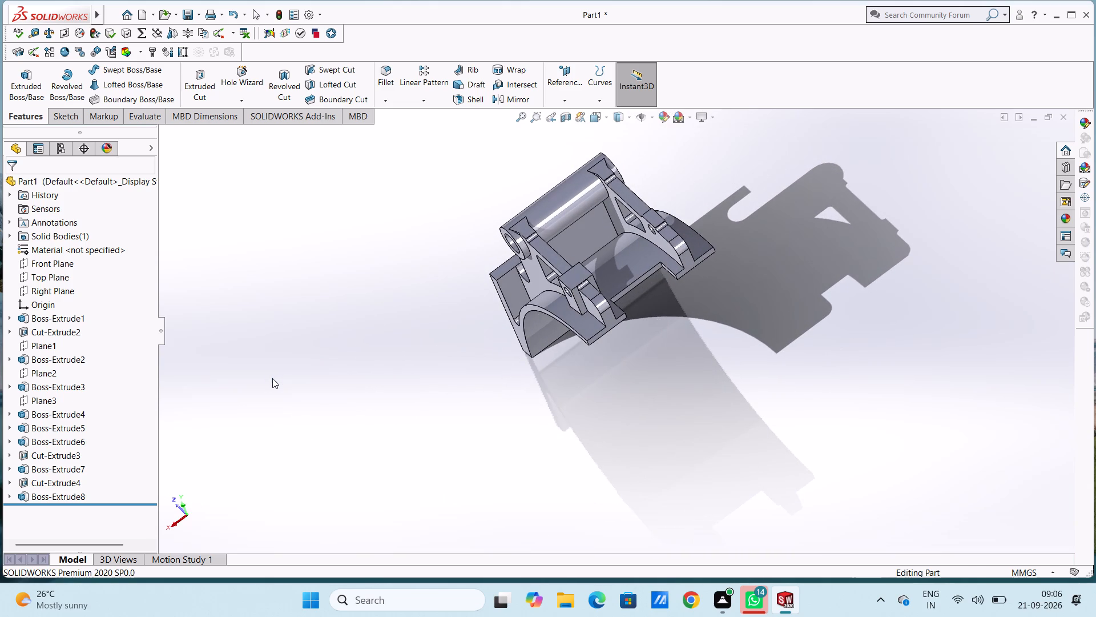
Start a sketch on the opposite plate's outer face and draw a three-point arc of 249 mm radius along the curved strip's upper edge.
key(ctrl+3)
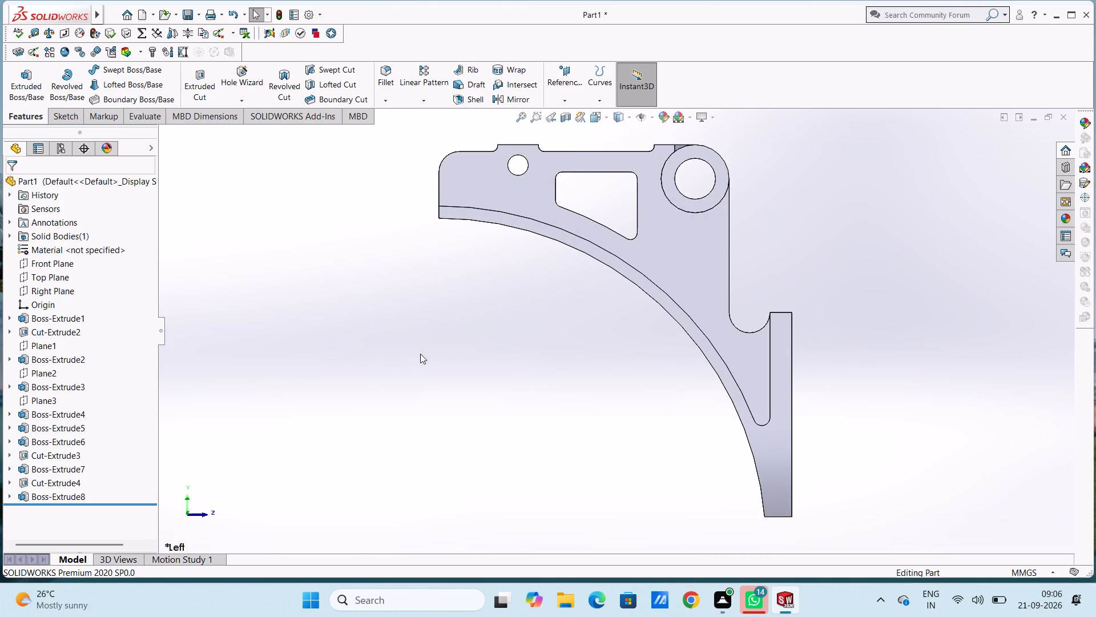
click(497, 192)
click(546, 160)
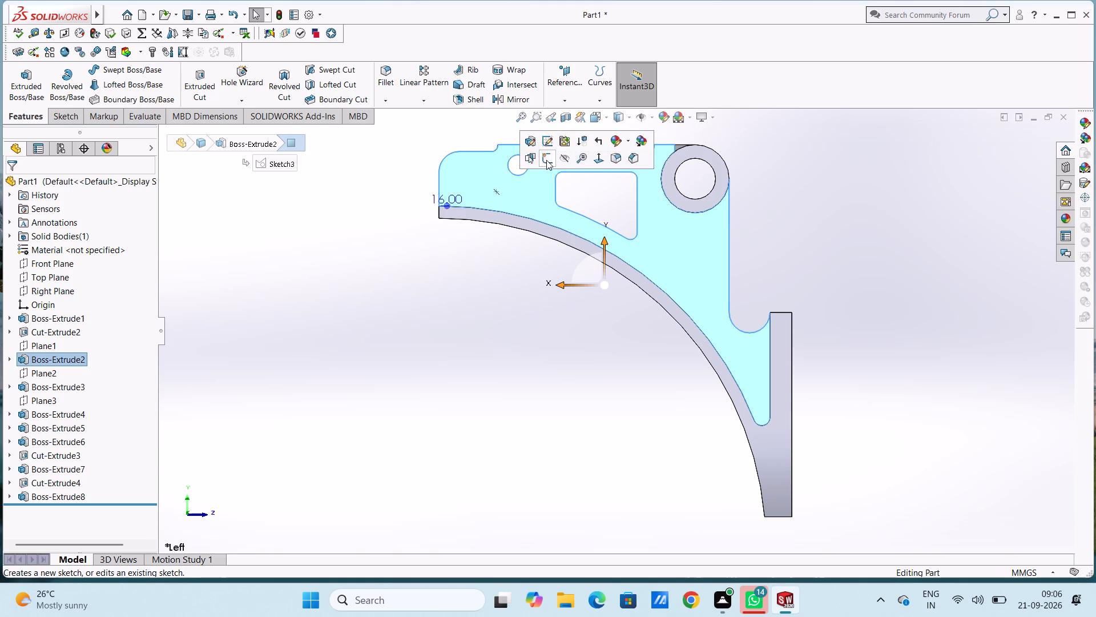
click(380, 254)
scroll(581, 155, down, 6)
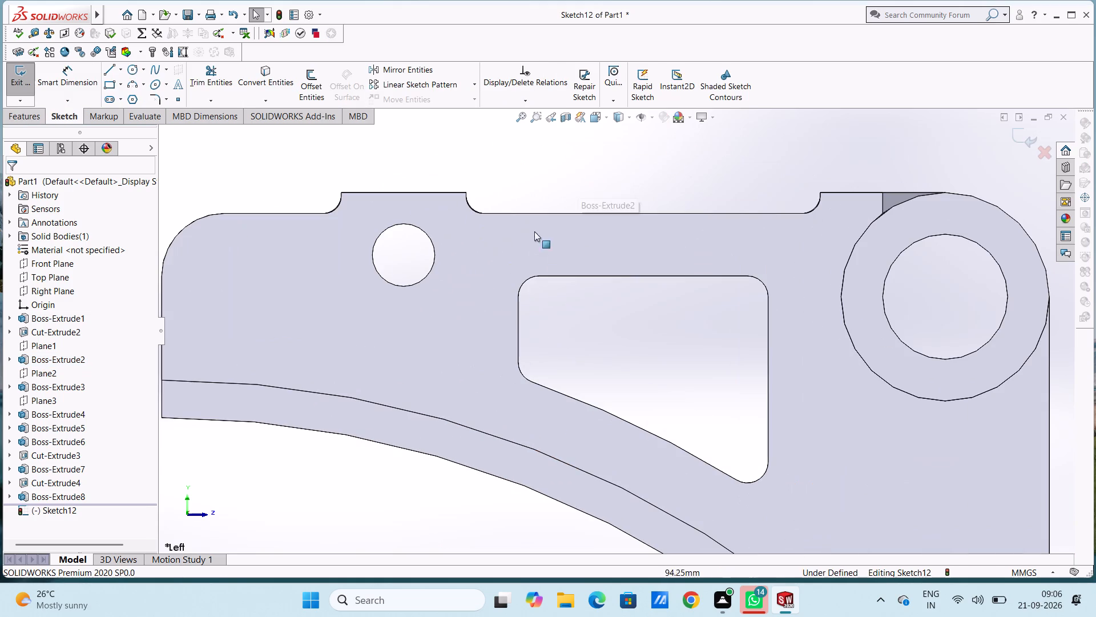
click(129, 82)
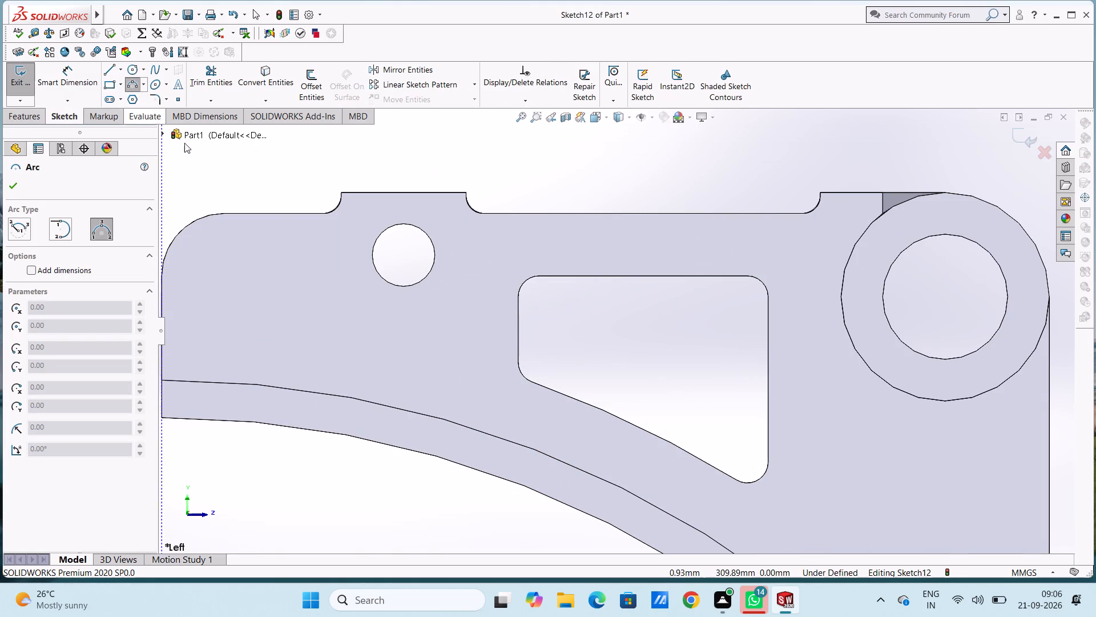
scroll(286, 306, up, 4)
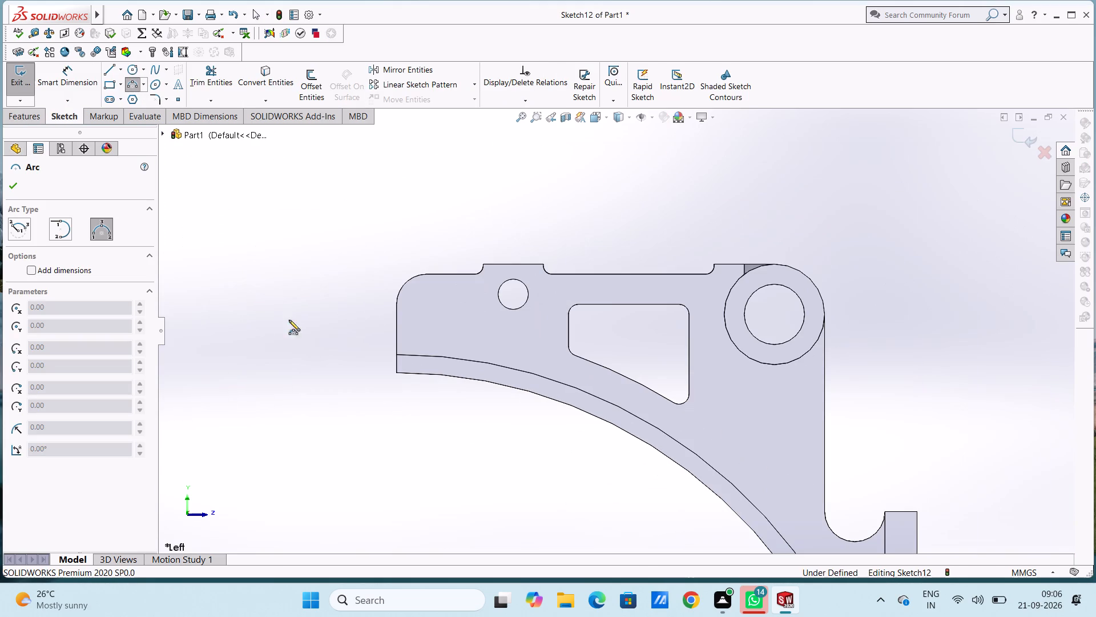
click(396, 354)
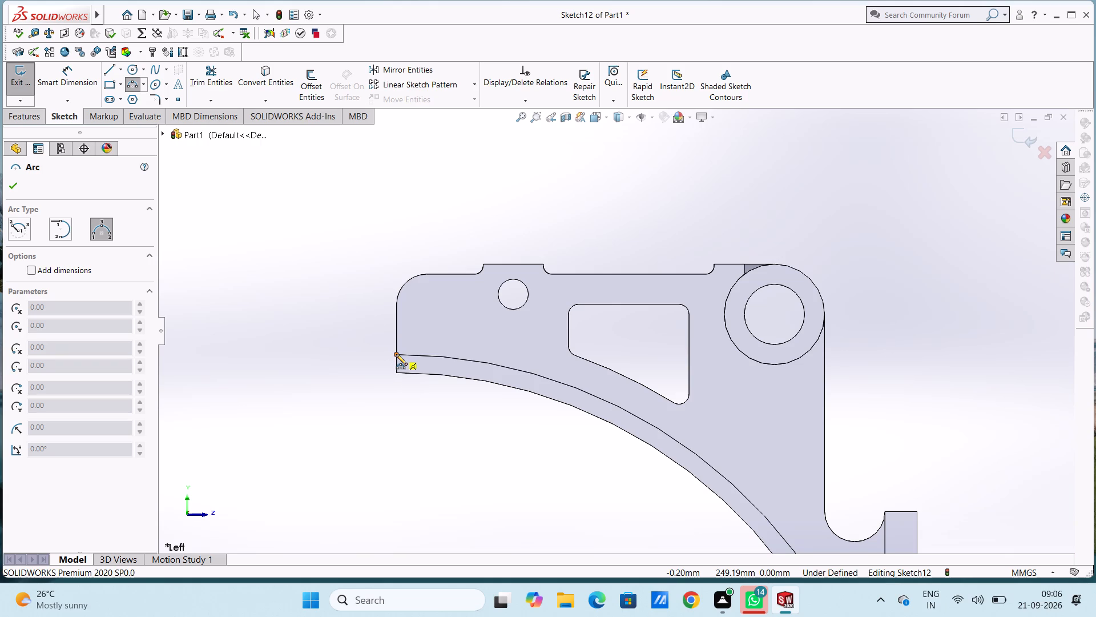
scroll(477, 387, up, 4)
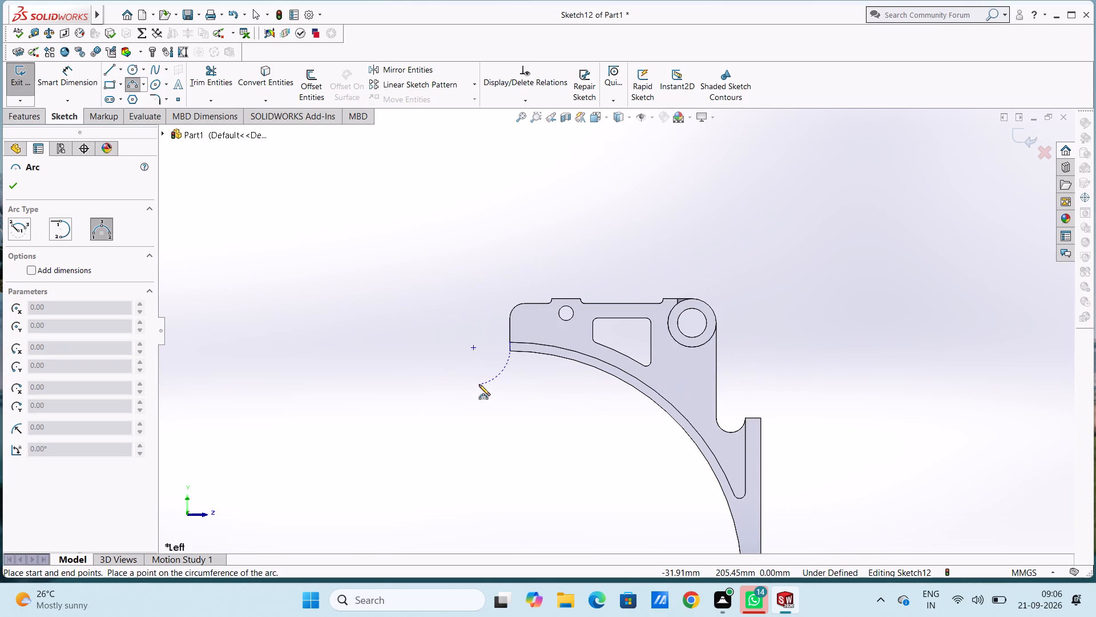
click(734, 494)
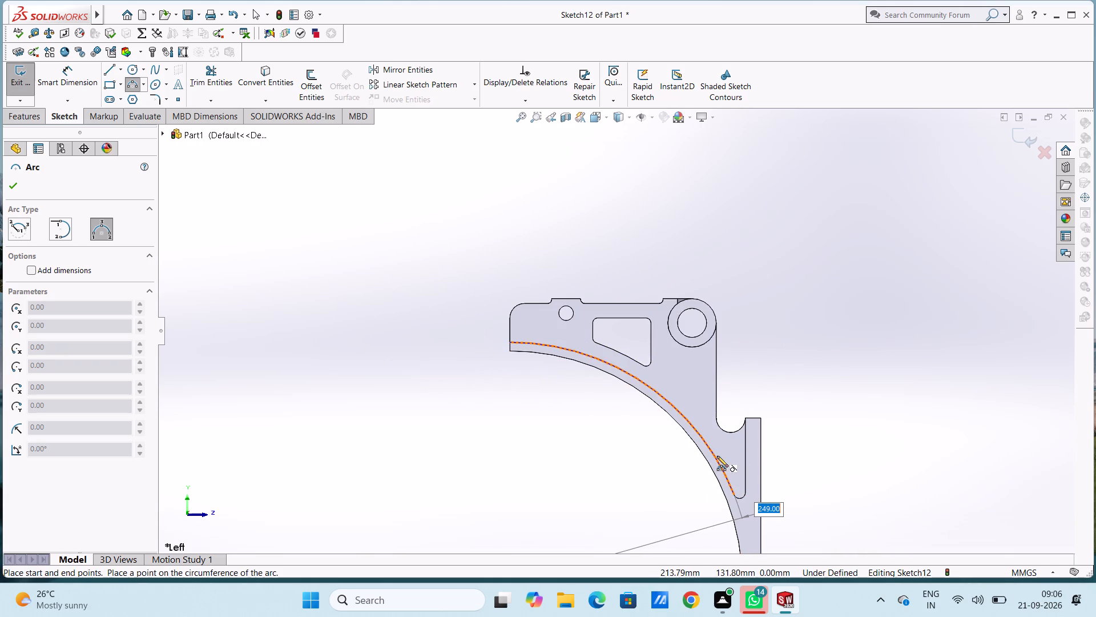
click(717, 456)
key(Escape)
key(Escape)
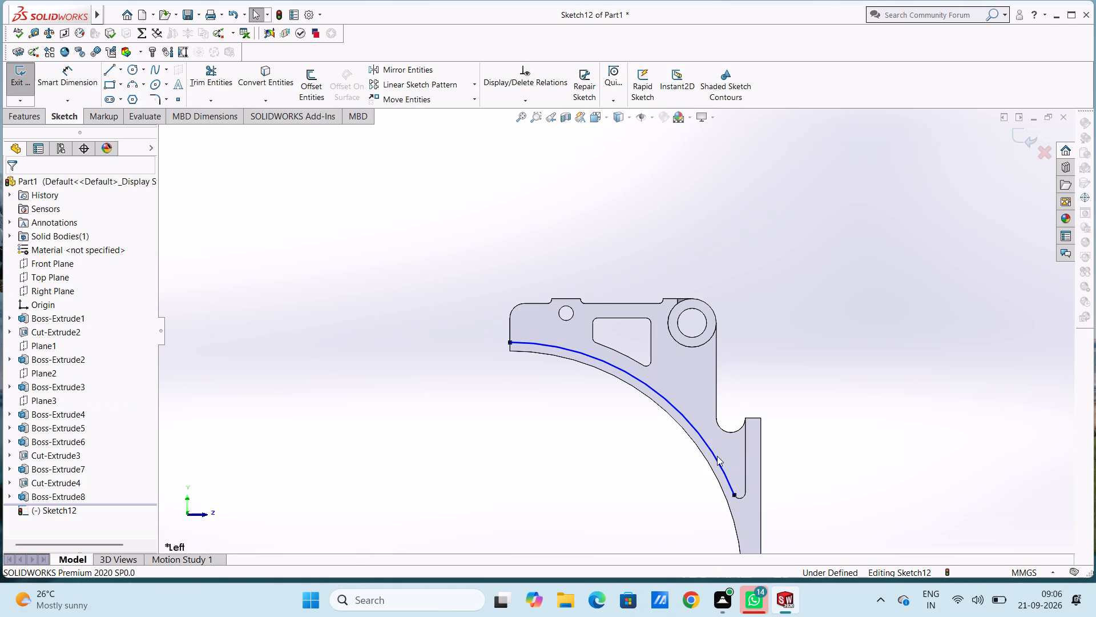
Draw a closed four-line outline around the small hole, 30 mm wide at the raised tab's top, with a slanted bottom line about 31 mm long below the arc.
scroll(592, 283, down, 7)
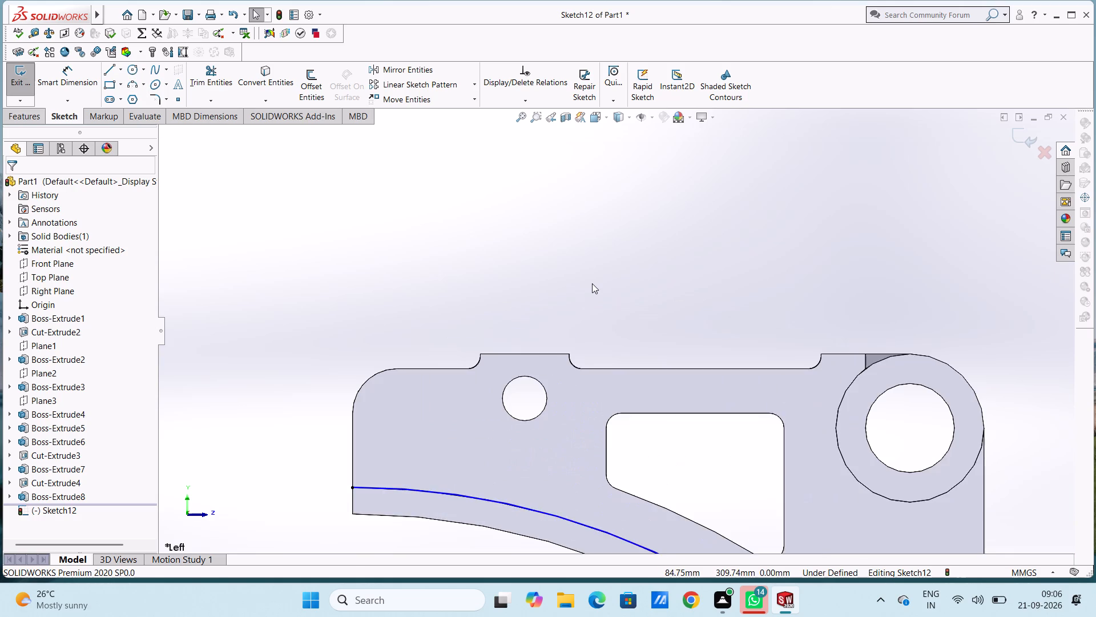
scroll(623, 578, up, 5)
scroll(635, 490, up, 5)
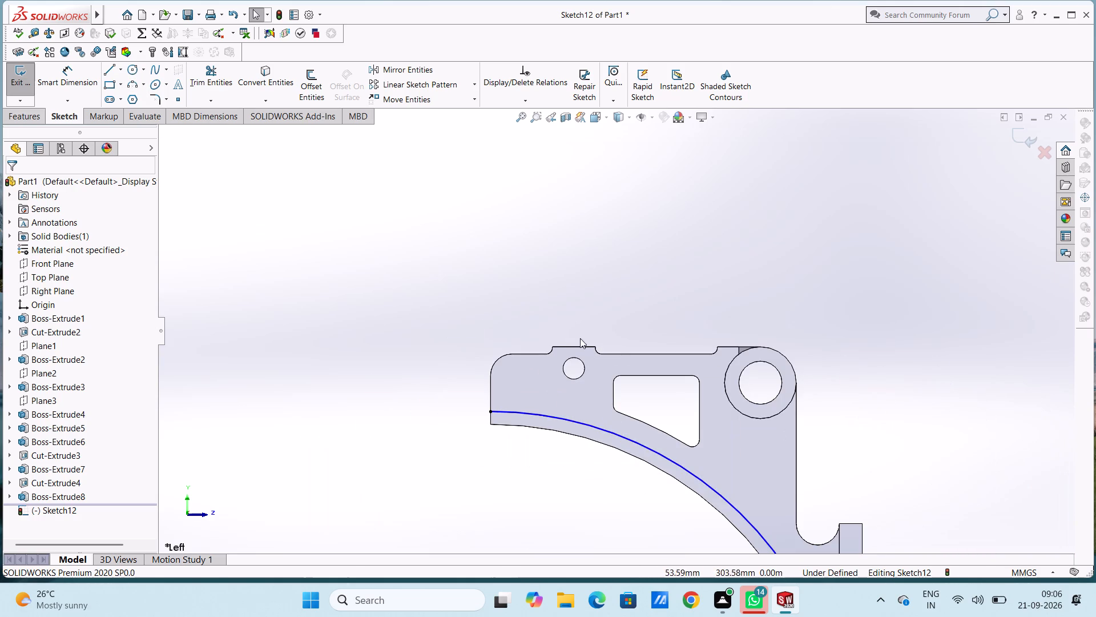
scroll(703, 405, down, 6)
scroll(448, 314, up, 3)
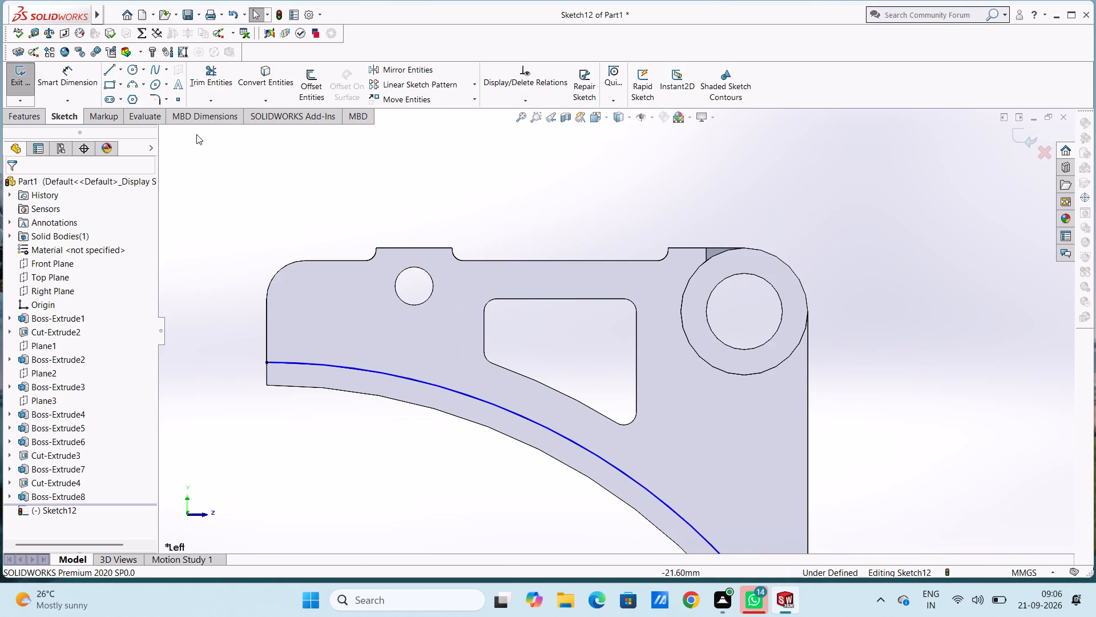
click(110, 69)
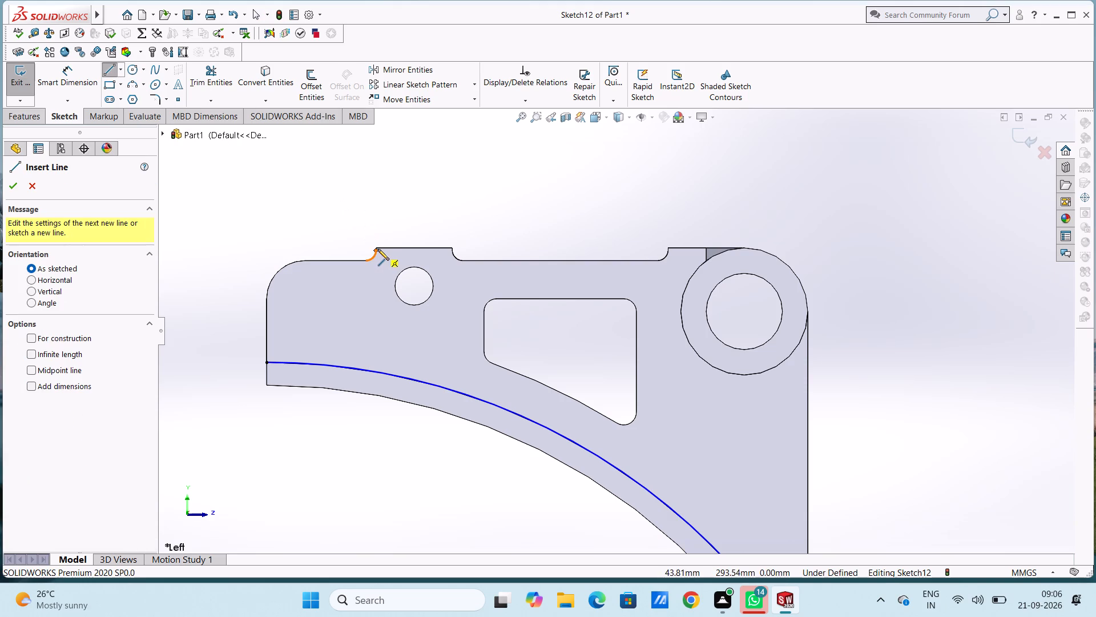
click(377, 248)
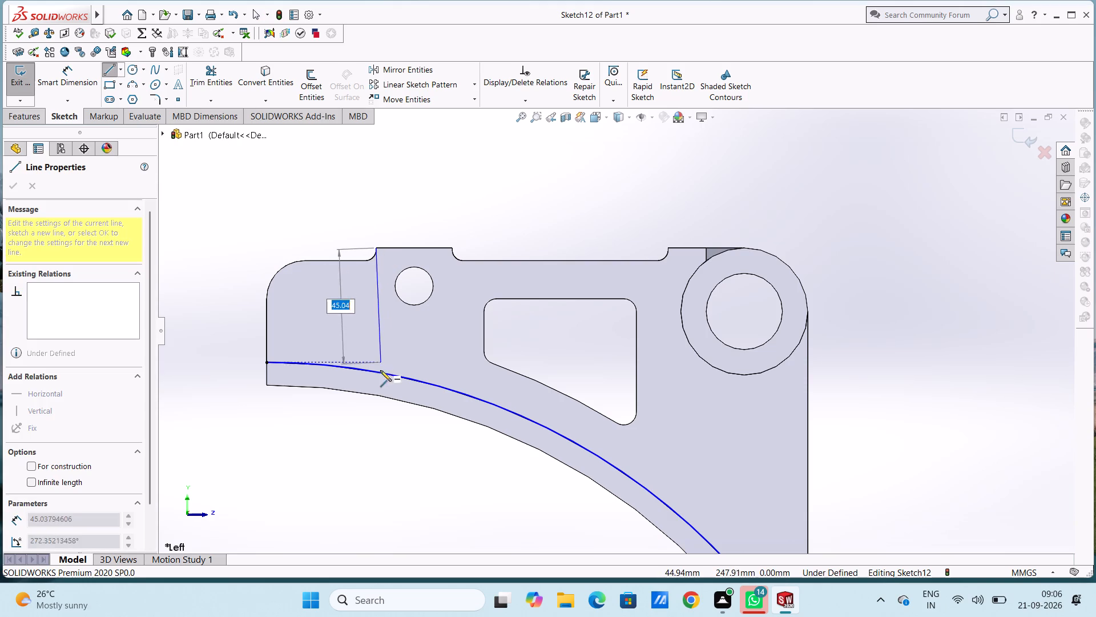
click(373, 379)
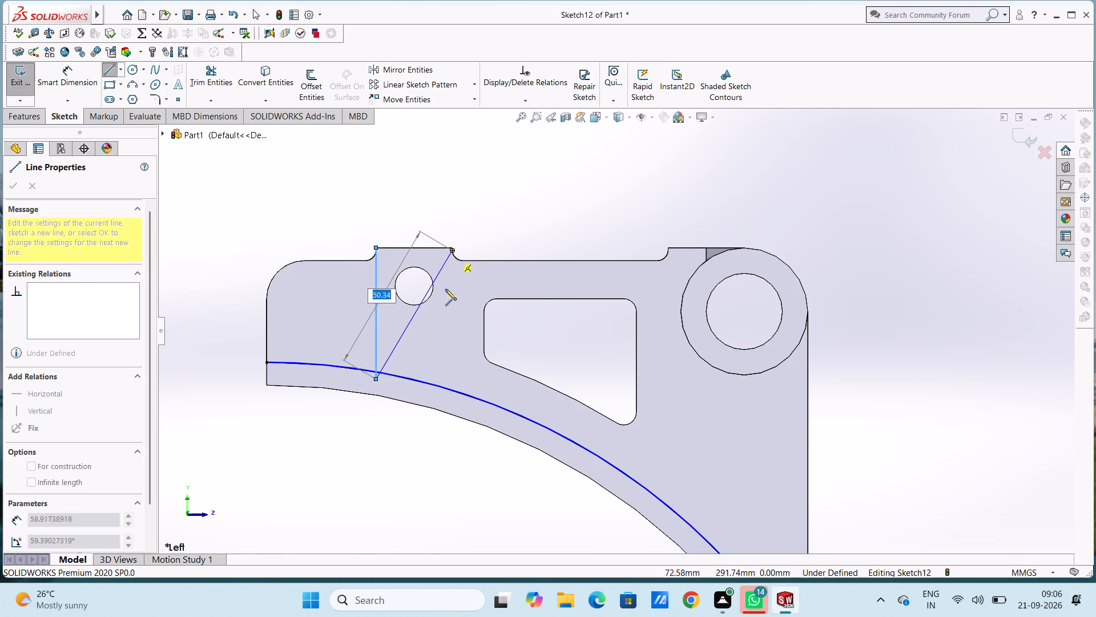
click(452, 402)
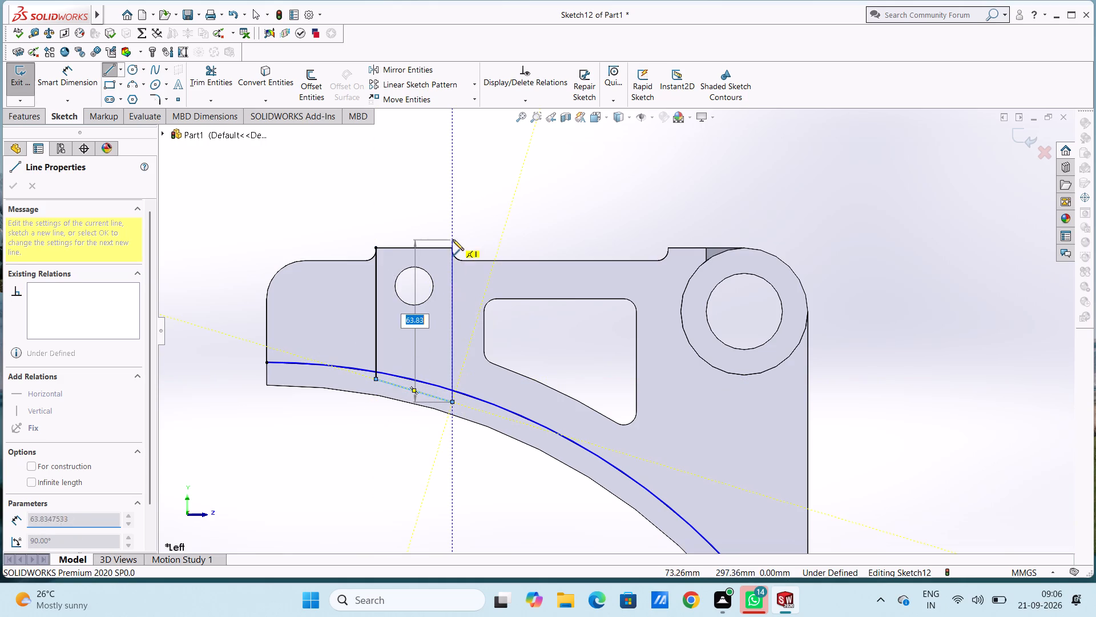
click(452, 249)
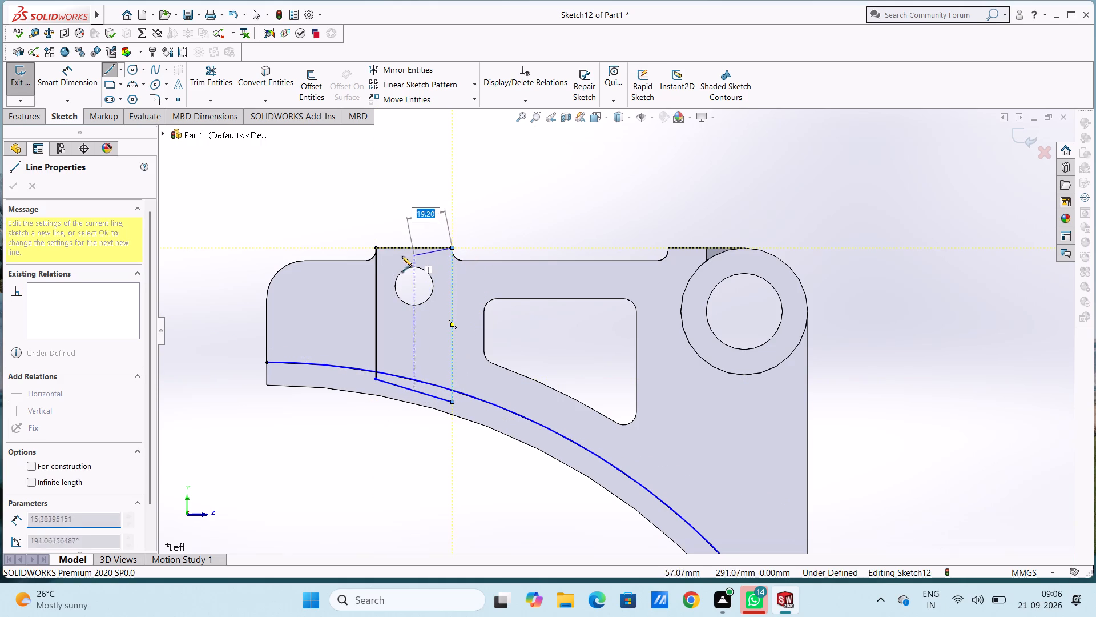
click(375, 246)
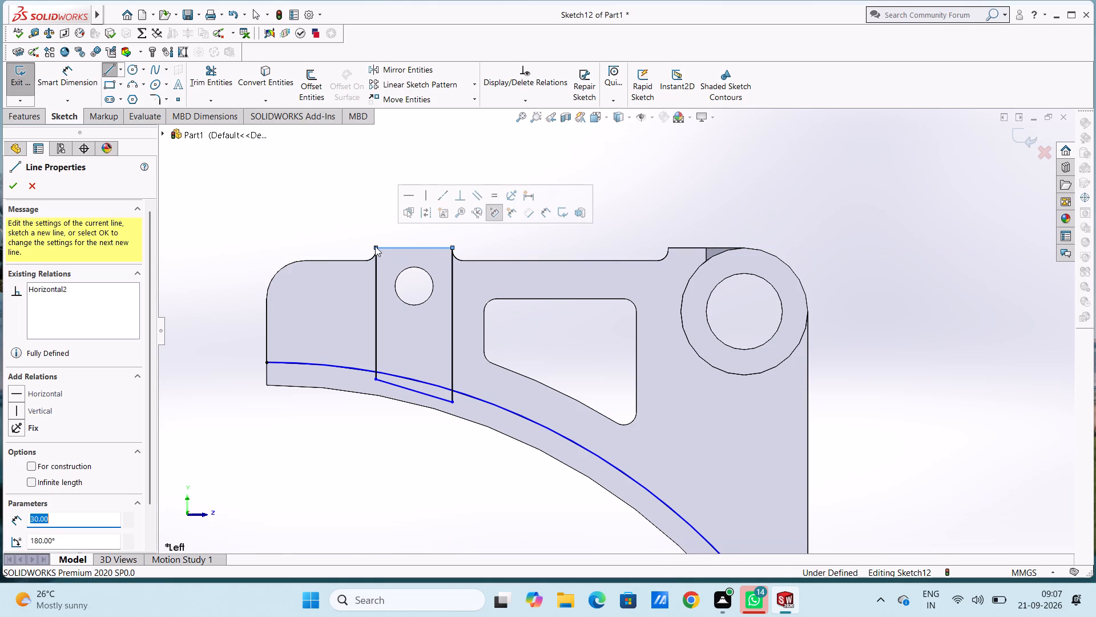
key(Escape)
key(Escape)
key(Escape)
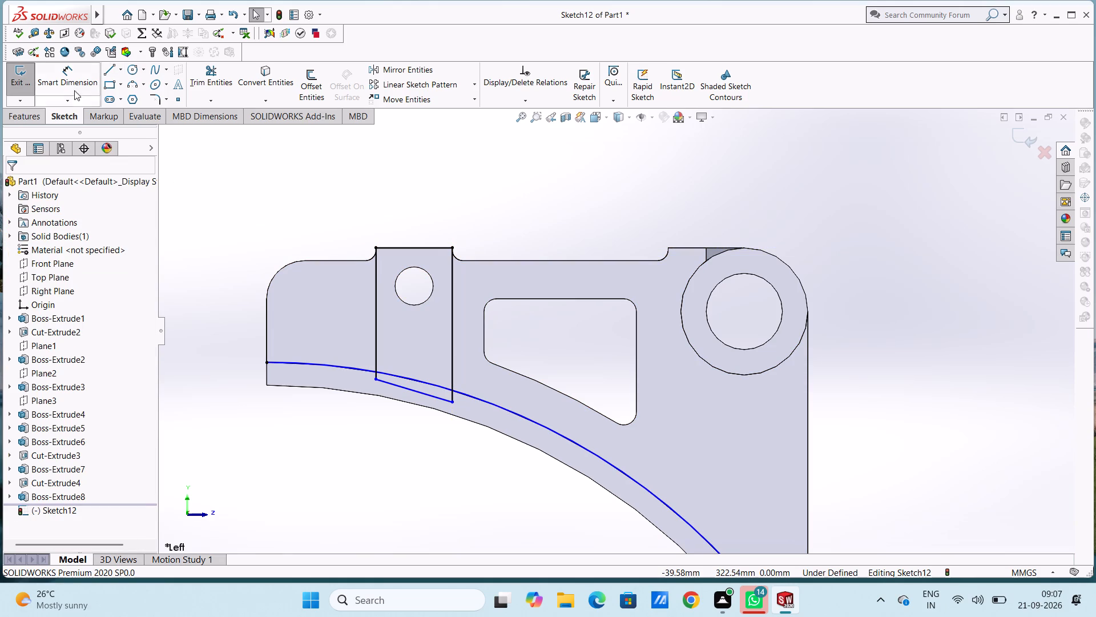
Draw a circle centred on the small hole and coincident with its edge, and dimension its diameter as 15 mm.
click(132, 67)
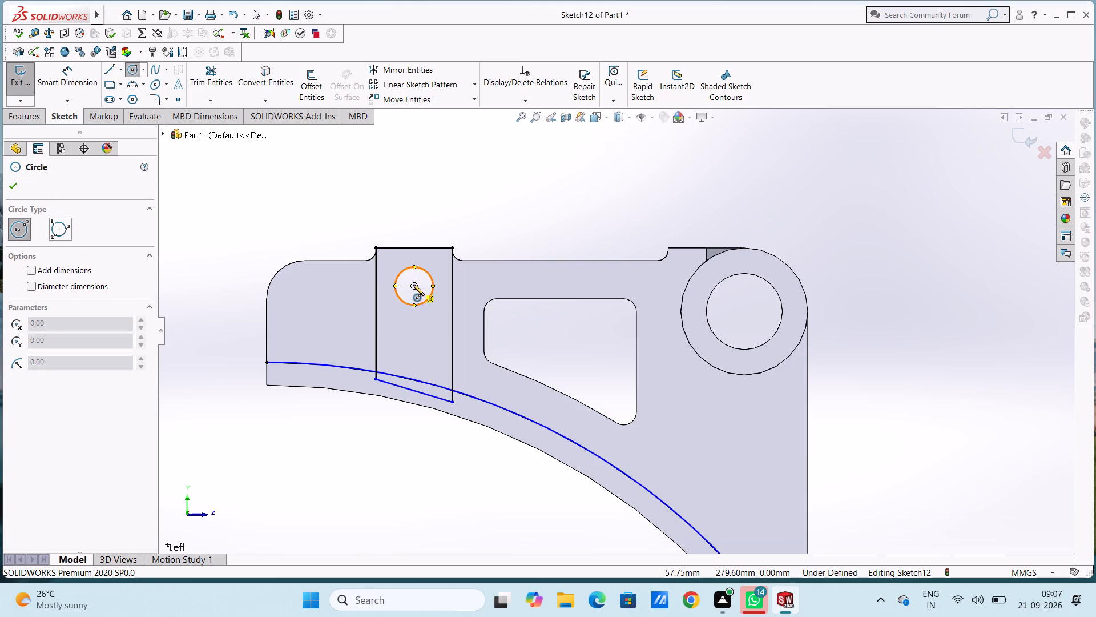
click(413, 285)
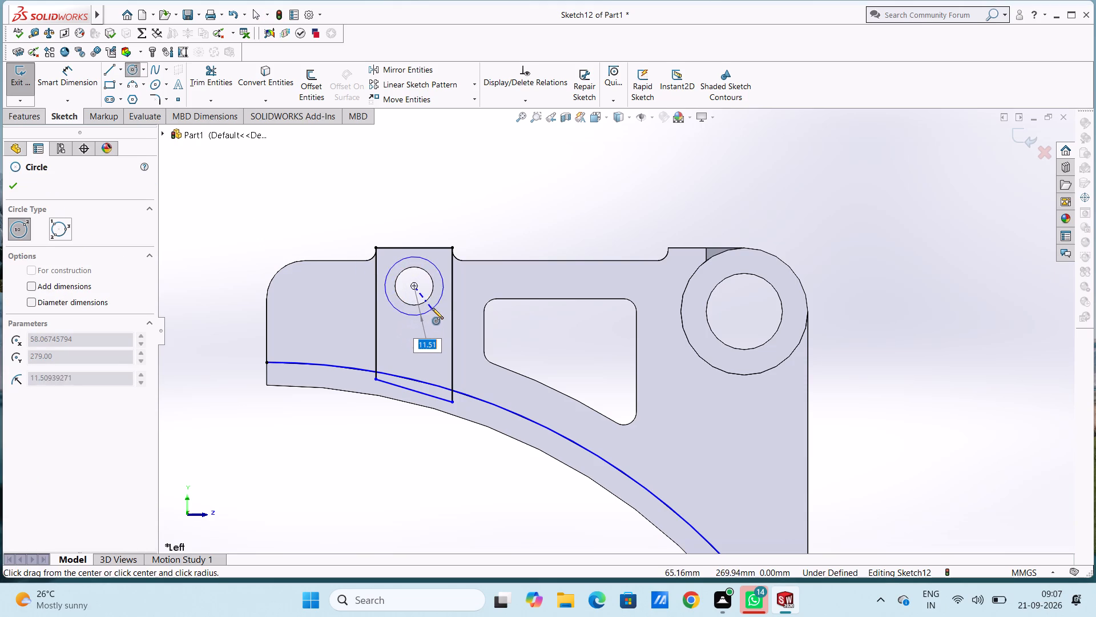
click(430, 298)
key(Escape)
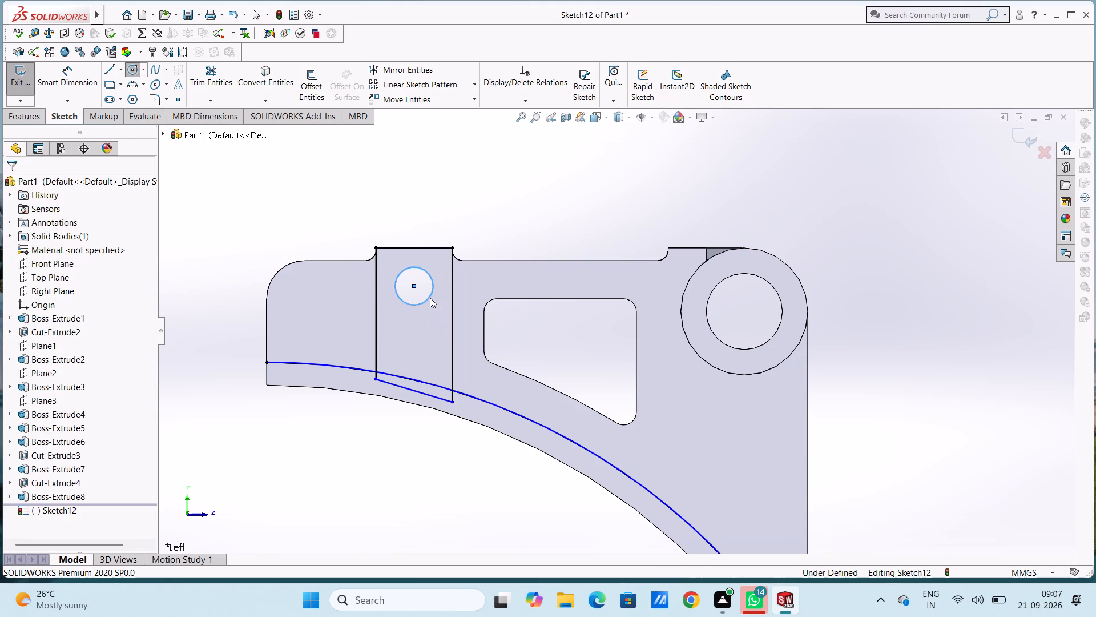
key(Escape)
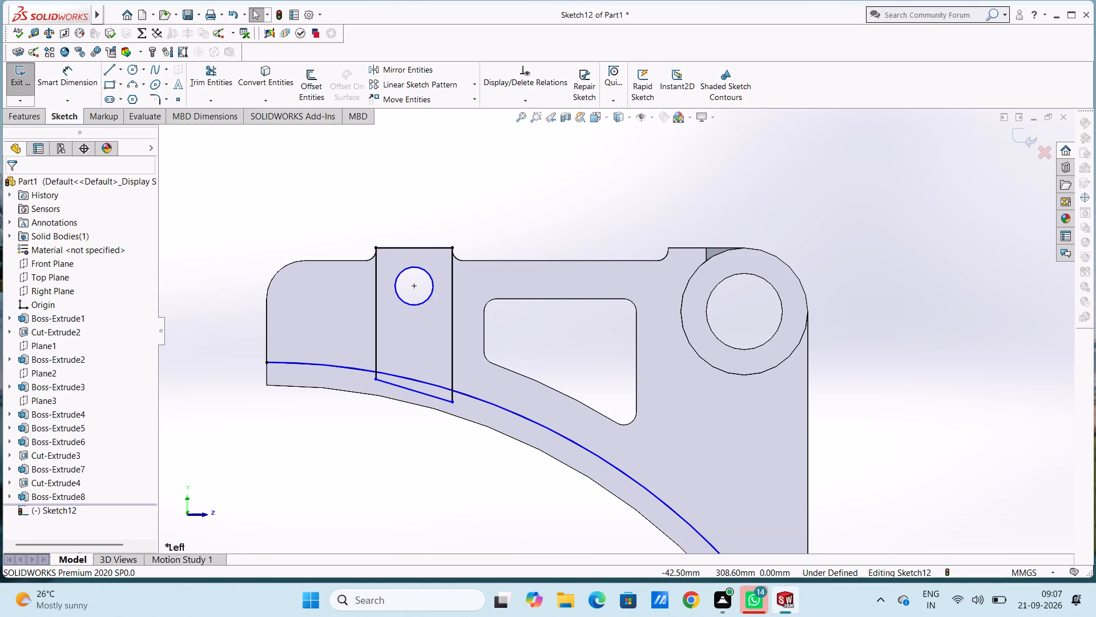
click(74, 74)
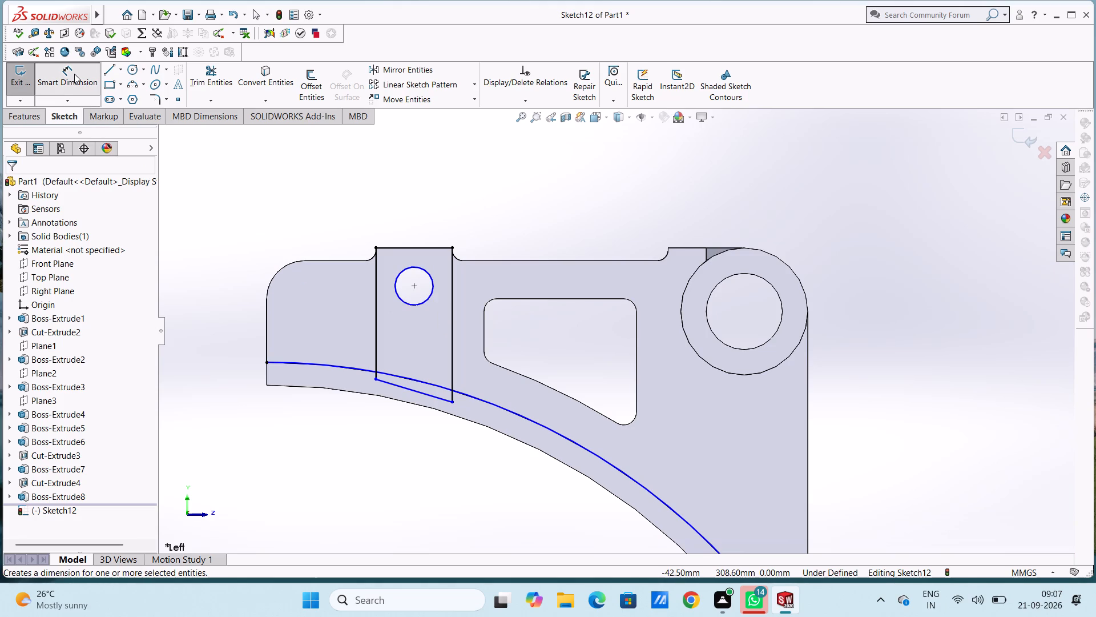
click(398, 297)
click(235, 194)
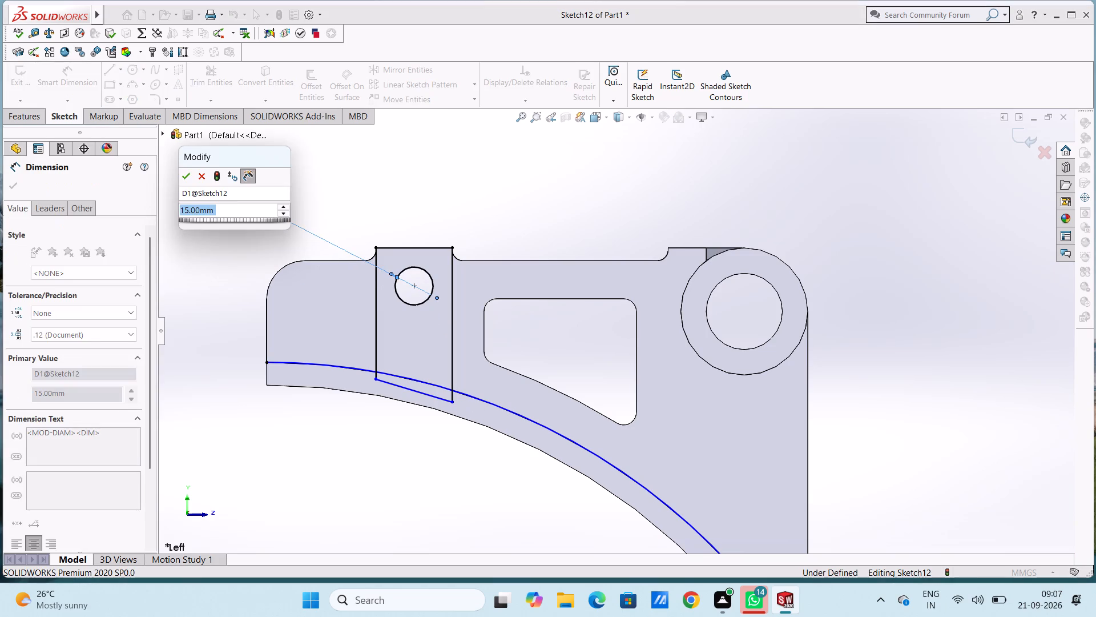
click(184, 175)
click(197, 244)
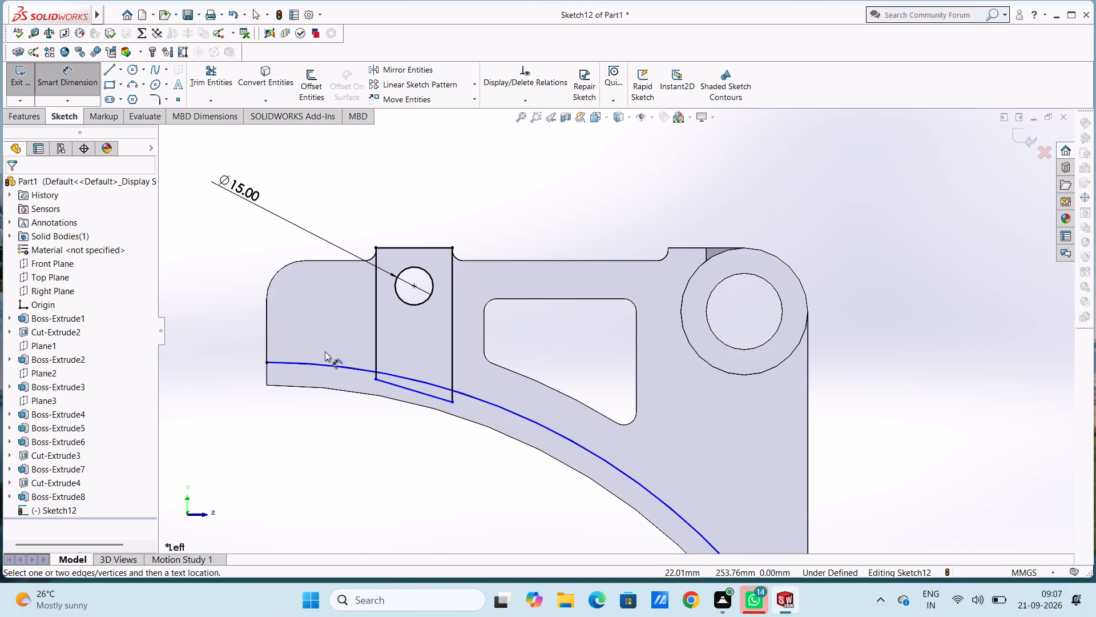
Dimension the arc along the curved strip with a 249 mm radius.
click(404, 379)
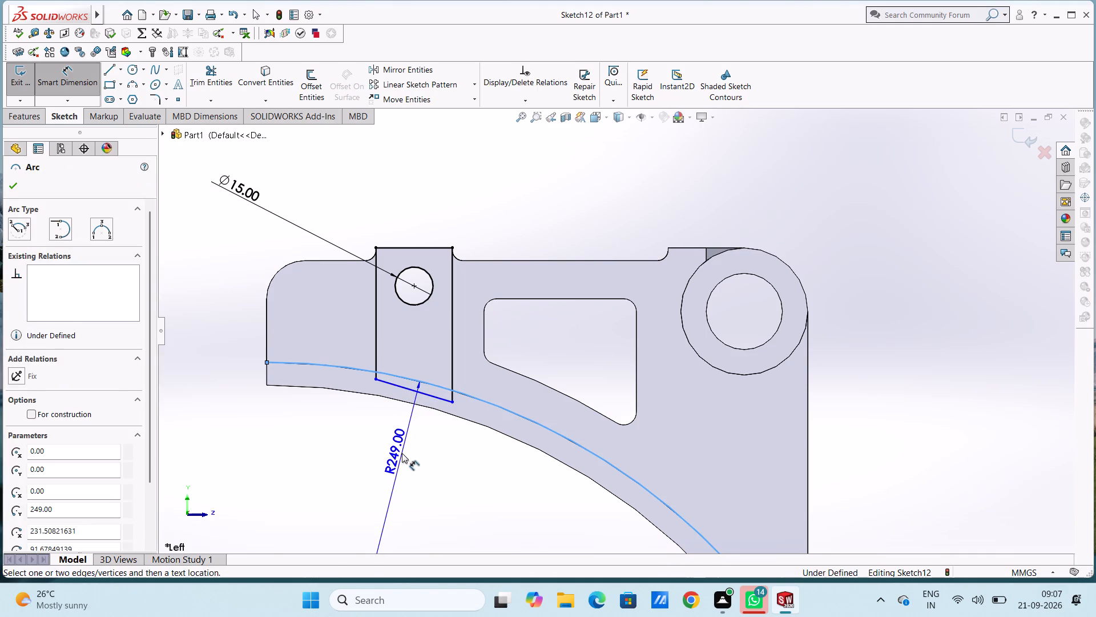
click(402, 453)
click(356, 437)
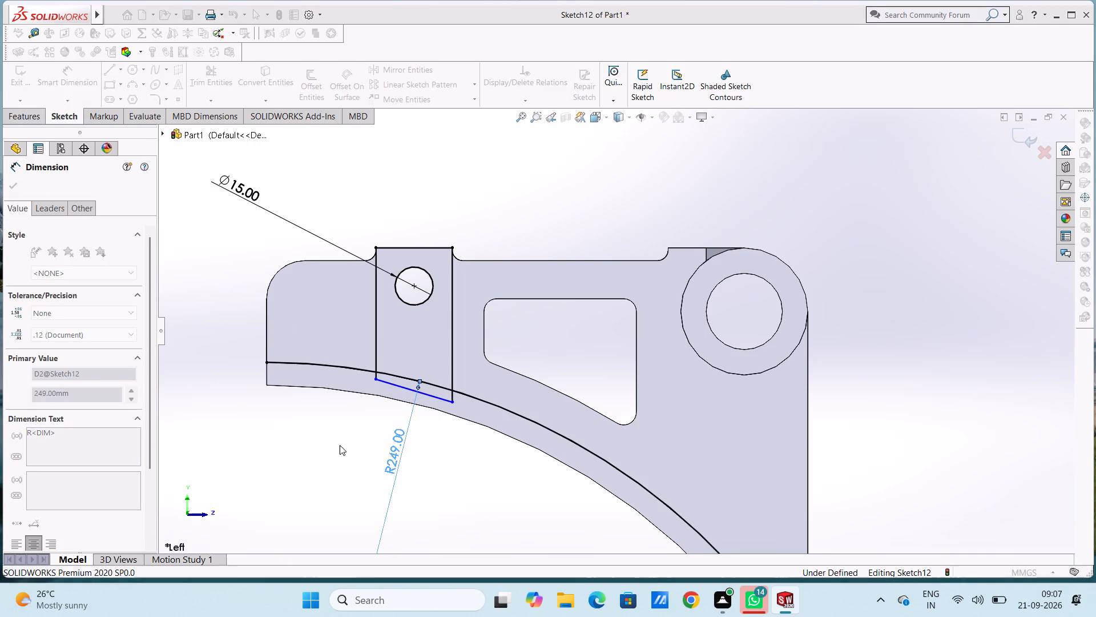
click(329, 450)
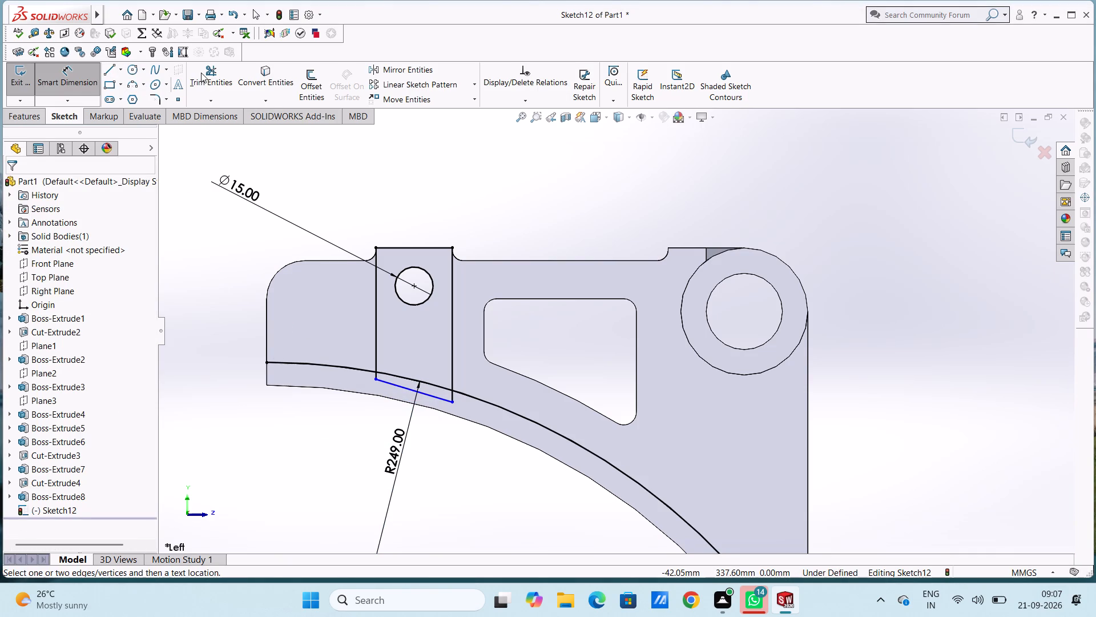
Trim the arc beyond both side lines, the side-line ends below the arc and the slanted bottom line, leaving an arc-bottomed pad outline.
click(204, 79)
click(331, 367)
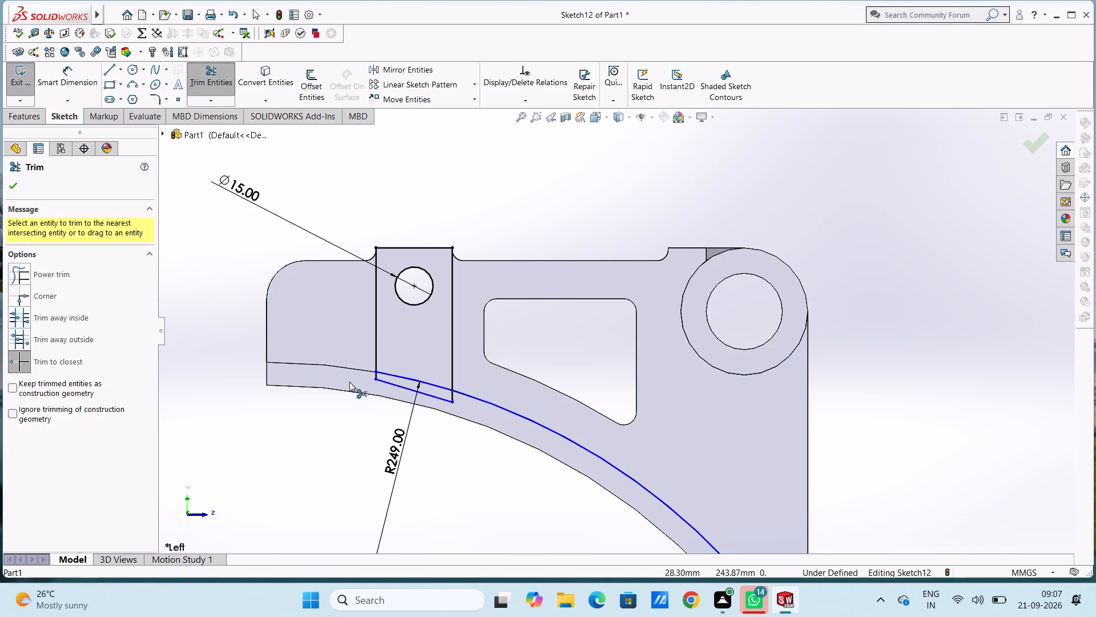
scroll(417, 381, down, 5)
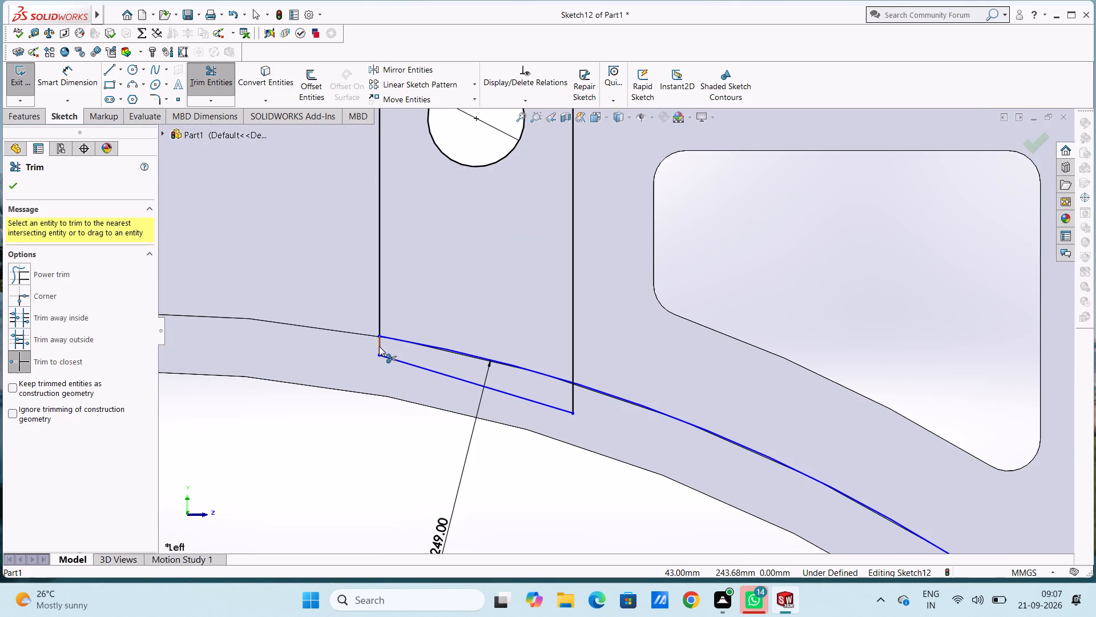
click(379, 346)
click(384, 357)
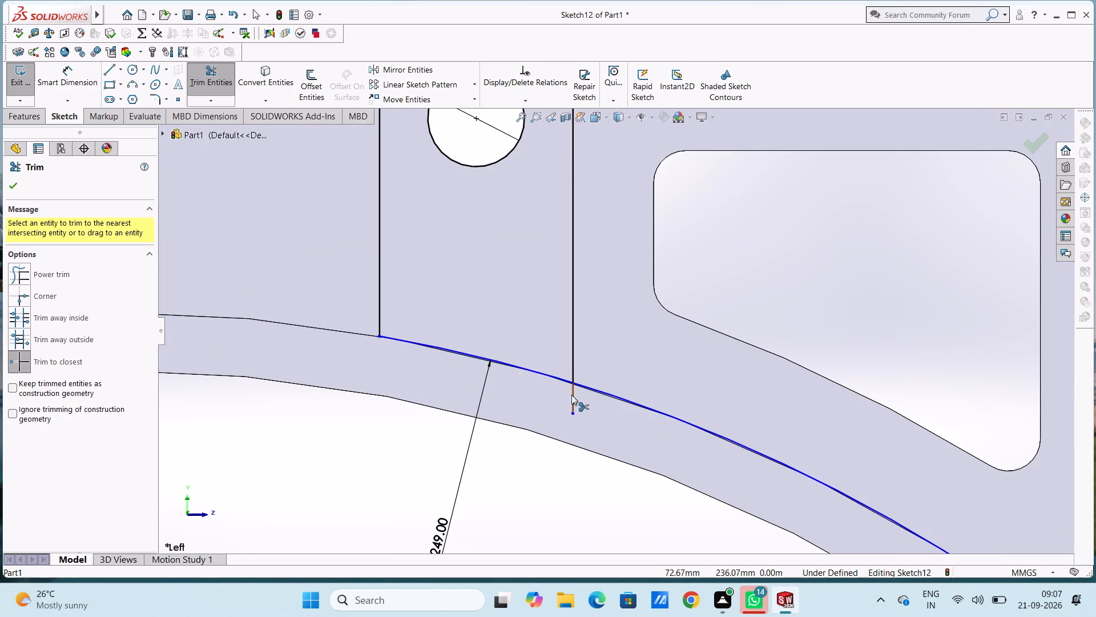
click(572, 394)
click(593, 384)
click(594, 388)
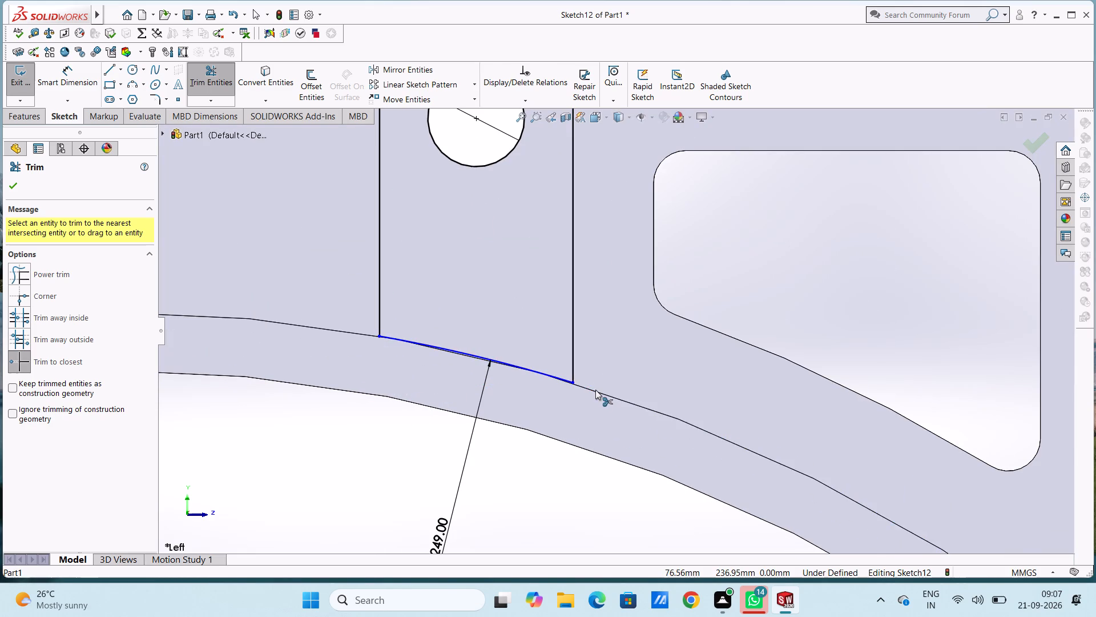
scroll(595, 390, up, 10)
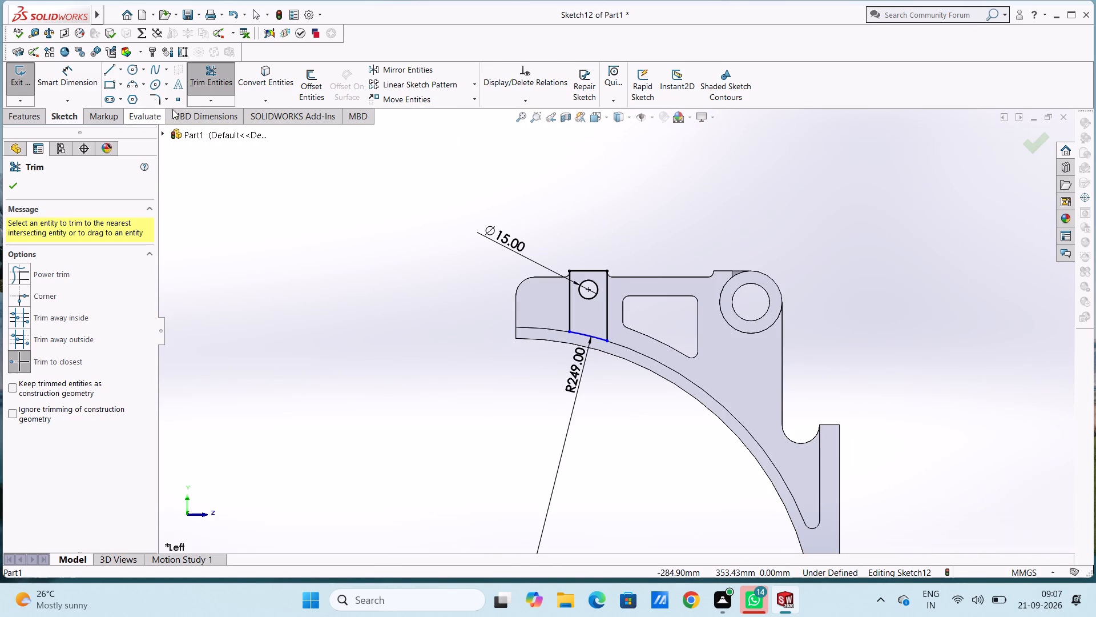
click(208, 74)
Extrude the holed pad profile 9 mm blind, outward from the plate, merged with the body.
click(33, 115)
click(19, 91)
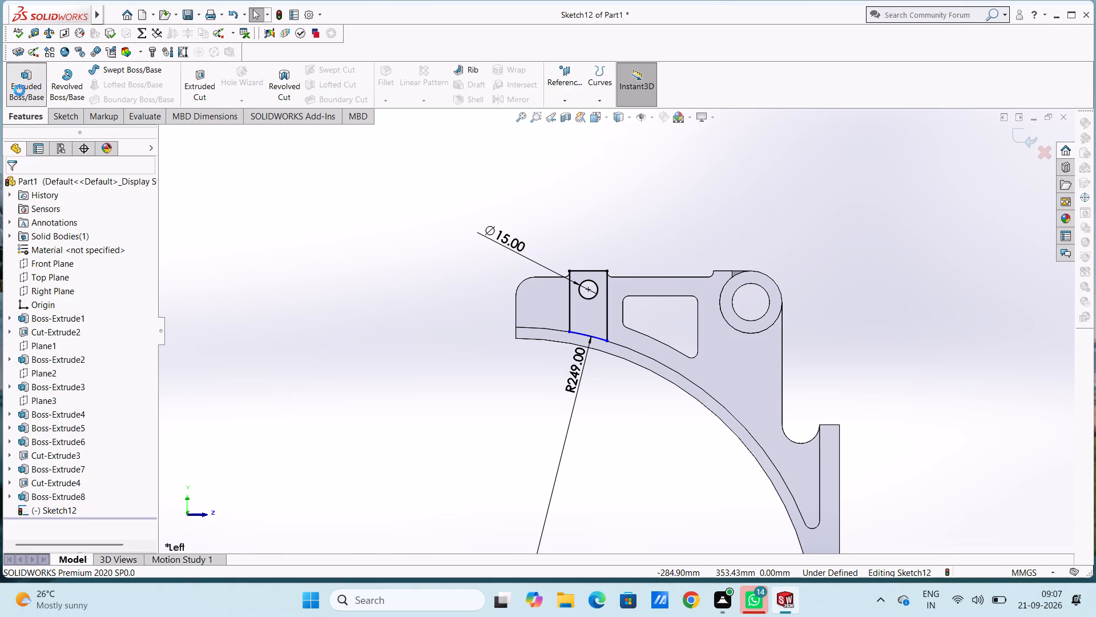
middle_drag(827, 238, 778, 324)
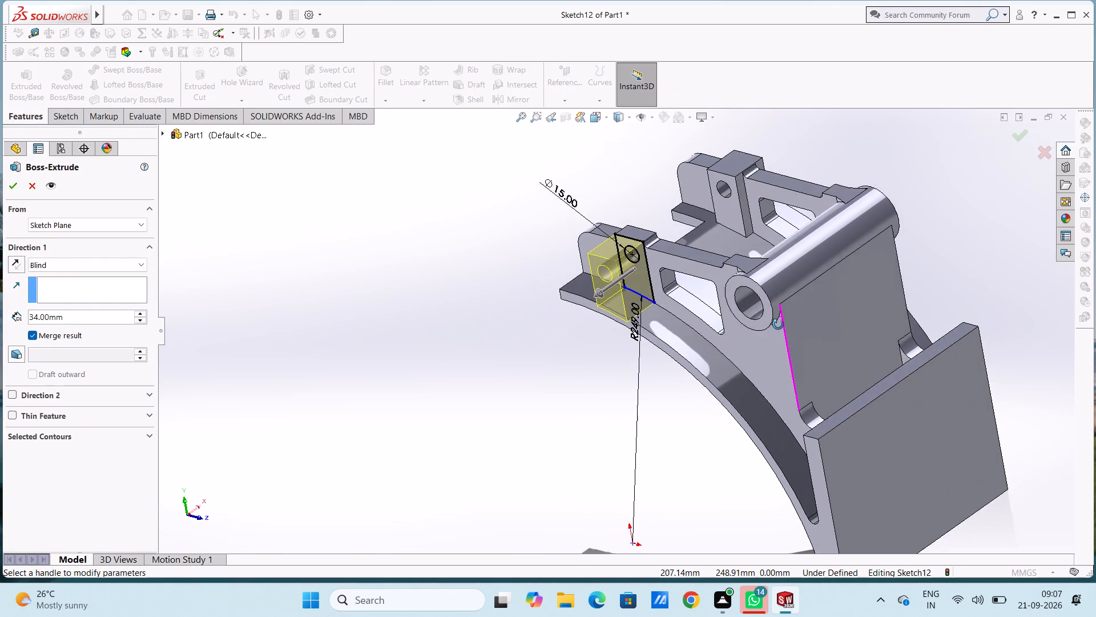
middle_drag(778, 324, 774, 365)
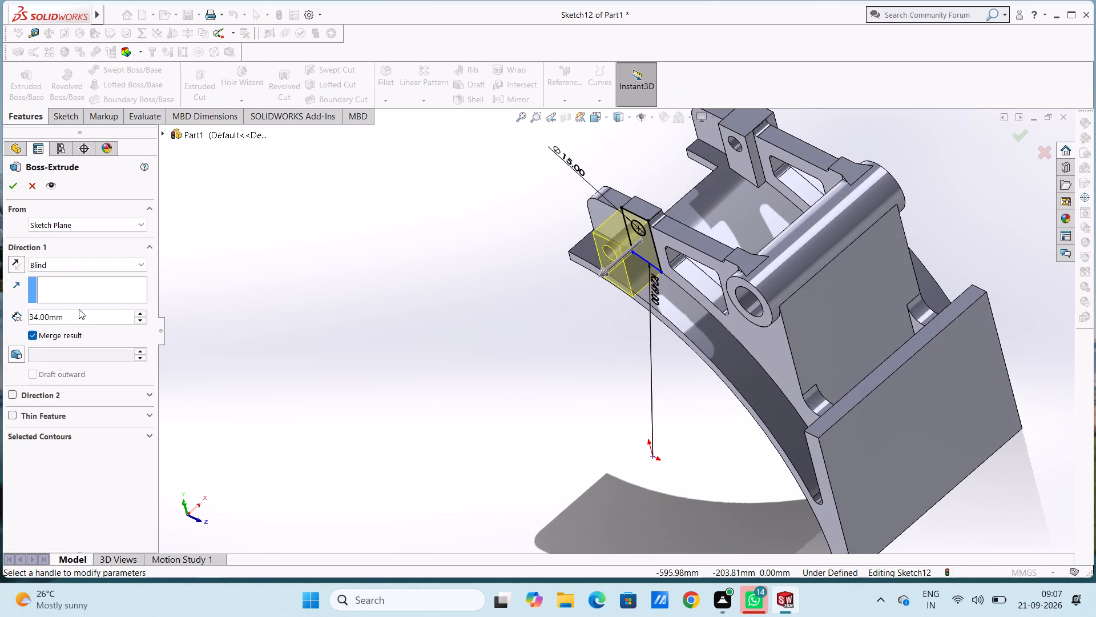
triple_click(81, 310)
click(82, 312)
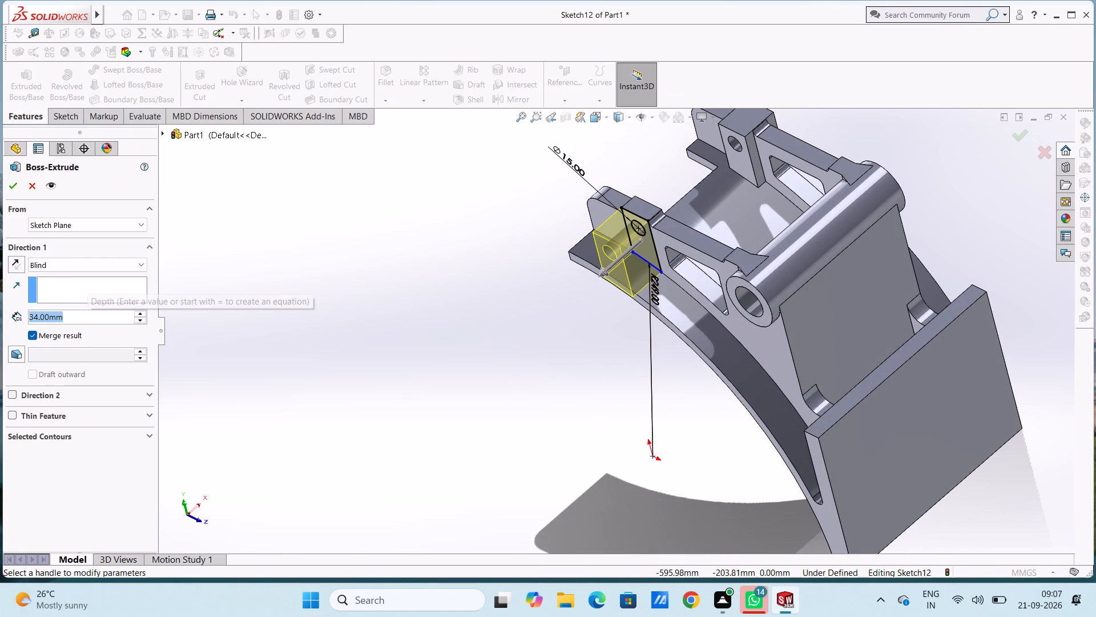
key(9)
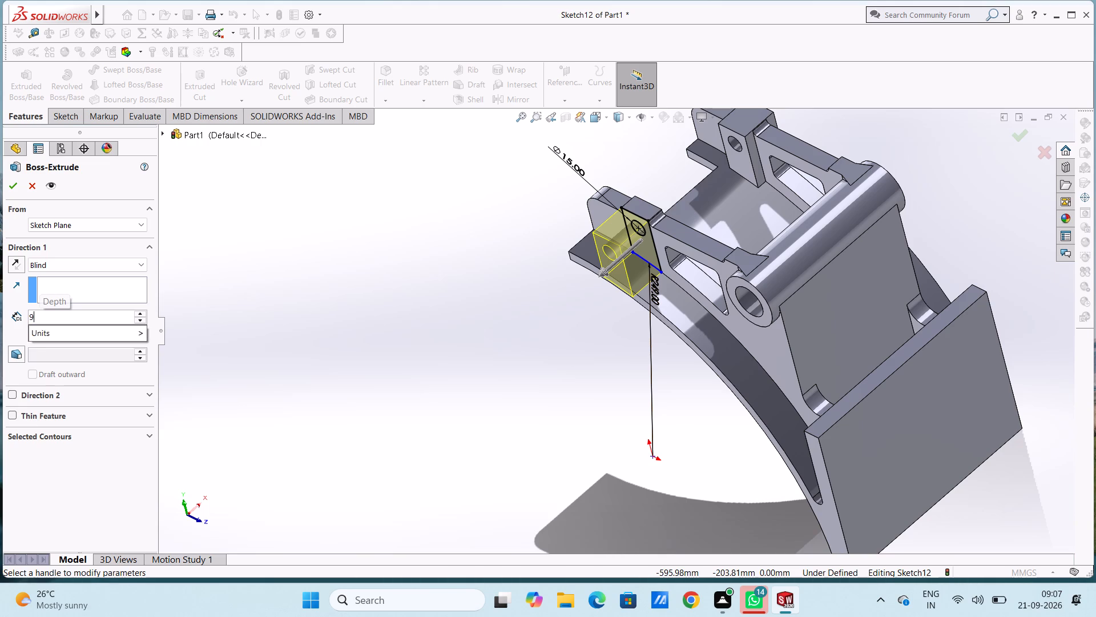
key(Return)
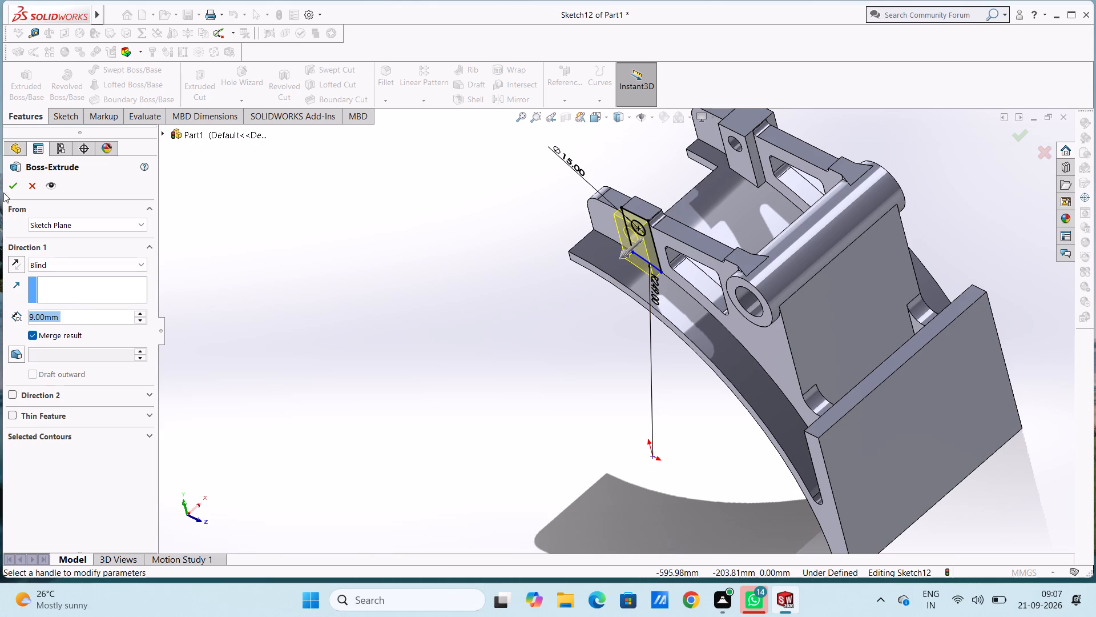
click(9, 185)
click(228, 311)
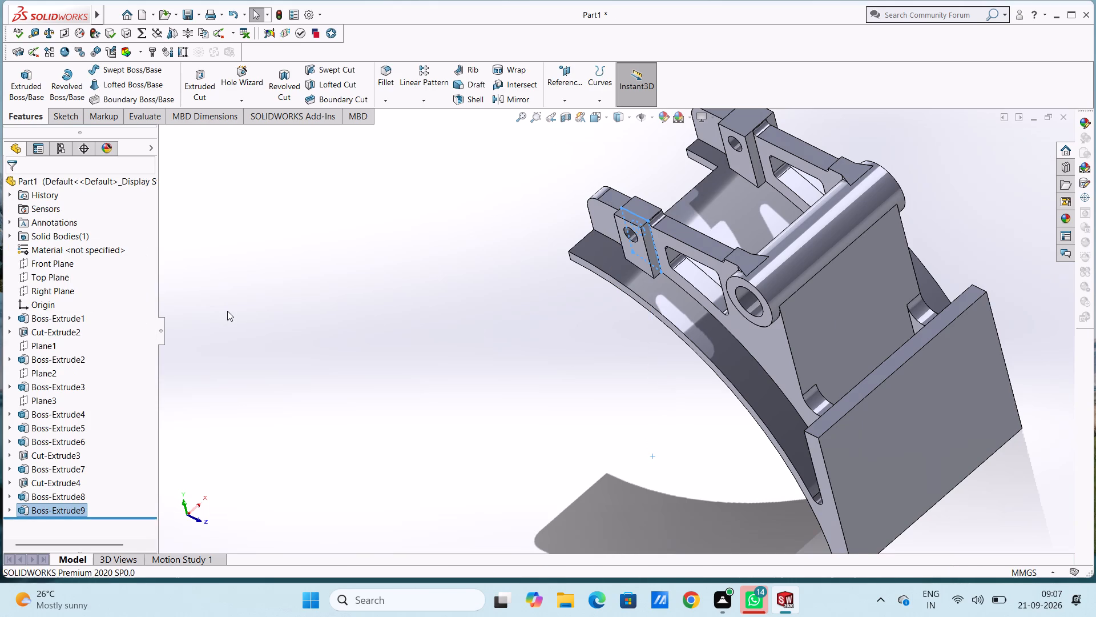
Start a sketch on the new pad's outer face and draw a circle of 7.5 mm radius over its hole.
middle_drag(221, 314, 295, 360)
scroll(295, 360, up, 1)
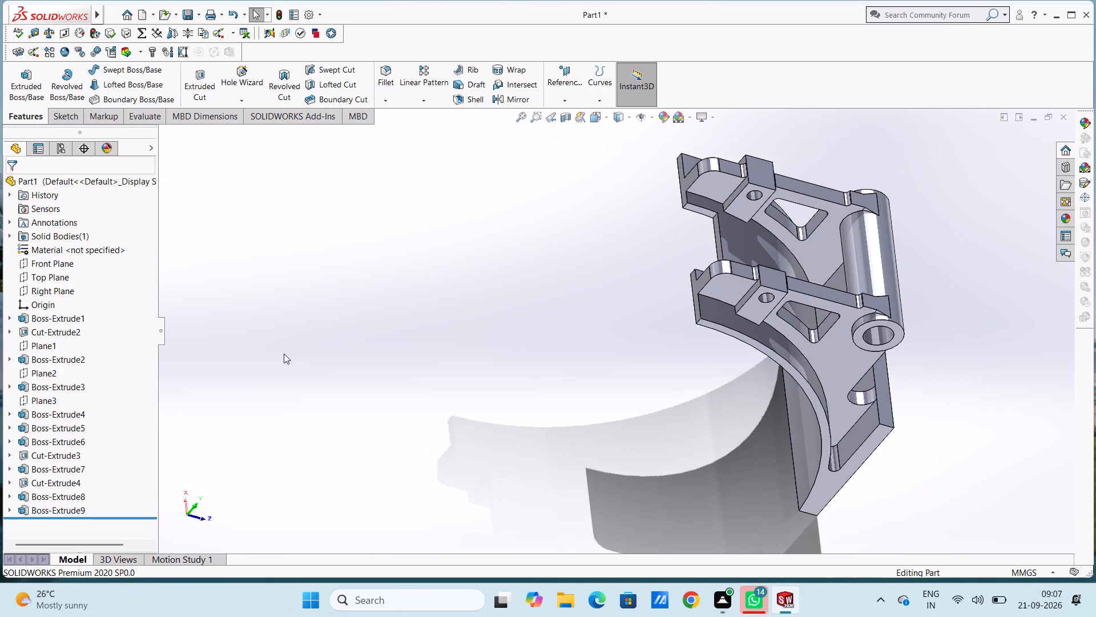
key(ctrl+3)
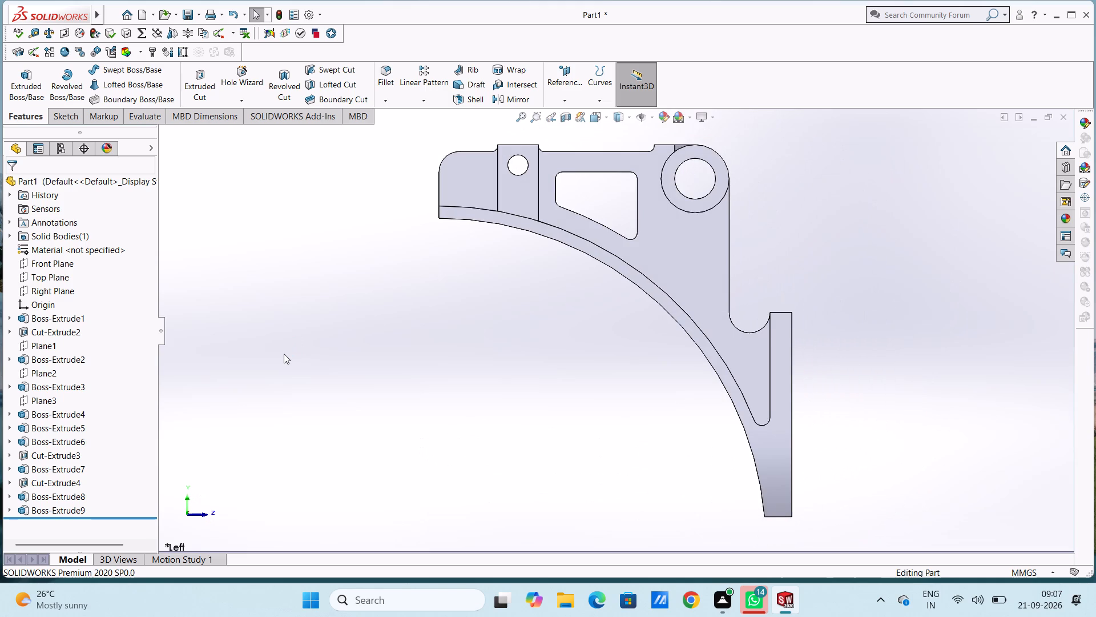
click(522, 193)
click(577, 161)
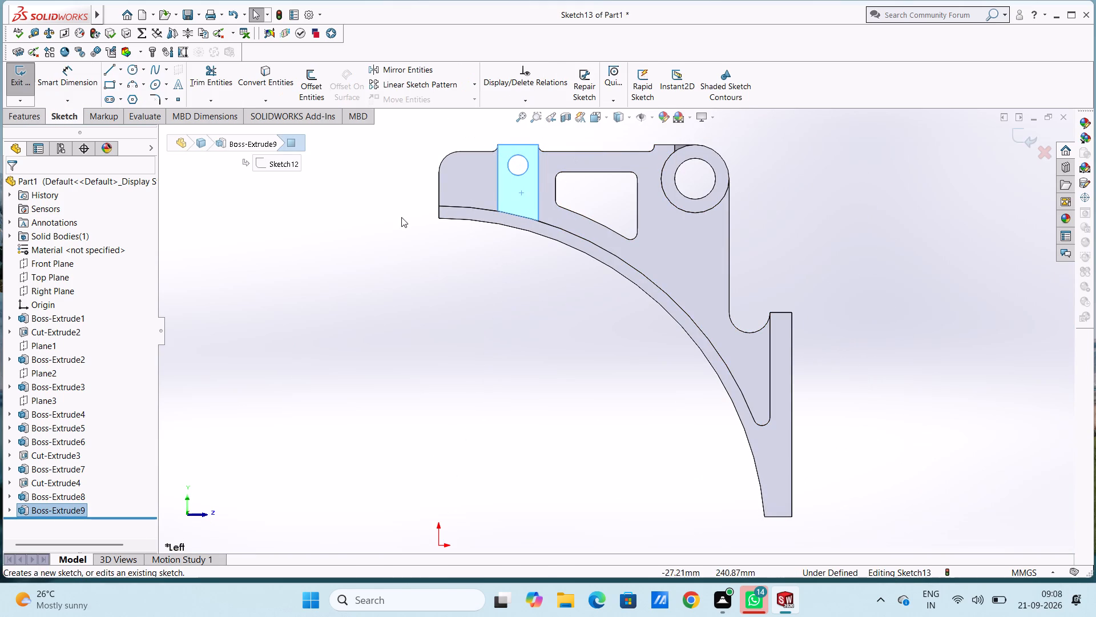
click(401, 217)
scroll(585, 152, down, 5)
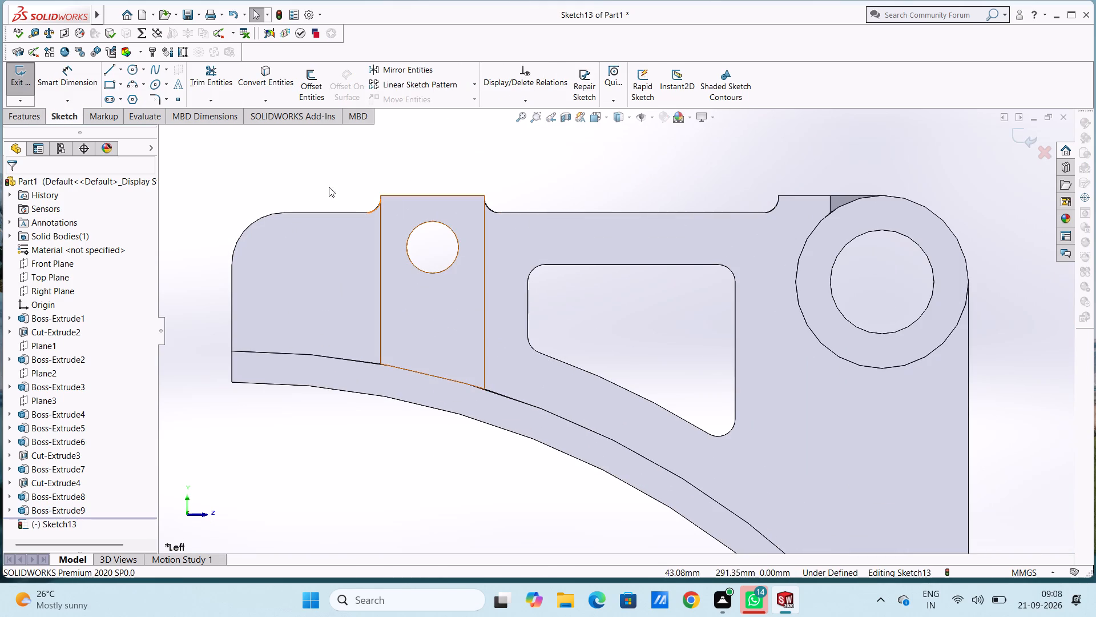
click(130, 72)
click(432, 246)
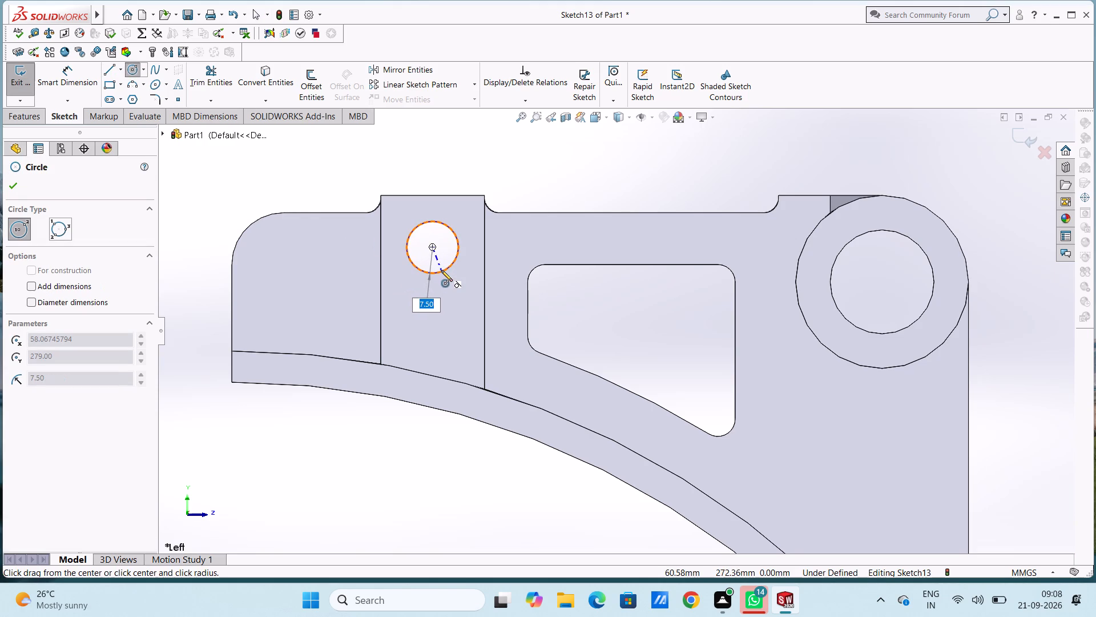
click(441, 270)
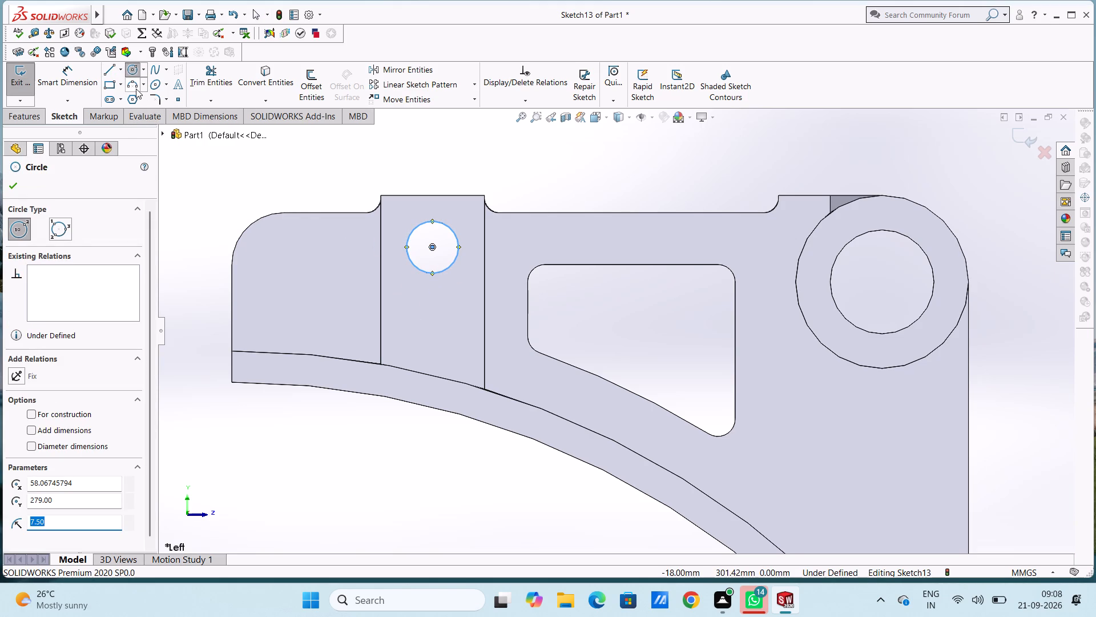
Draw a three-point arc of 249 mm radius along the pad's curved bottom edge, between its two lower corners.
click(132, 85)
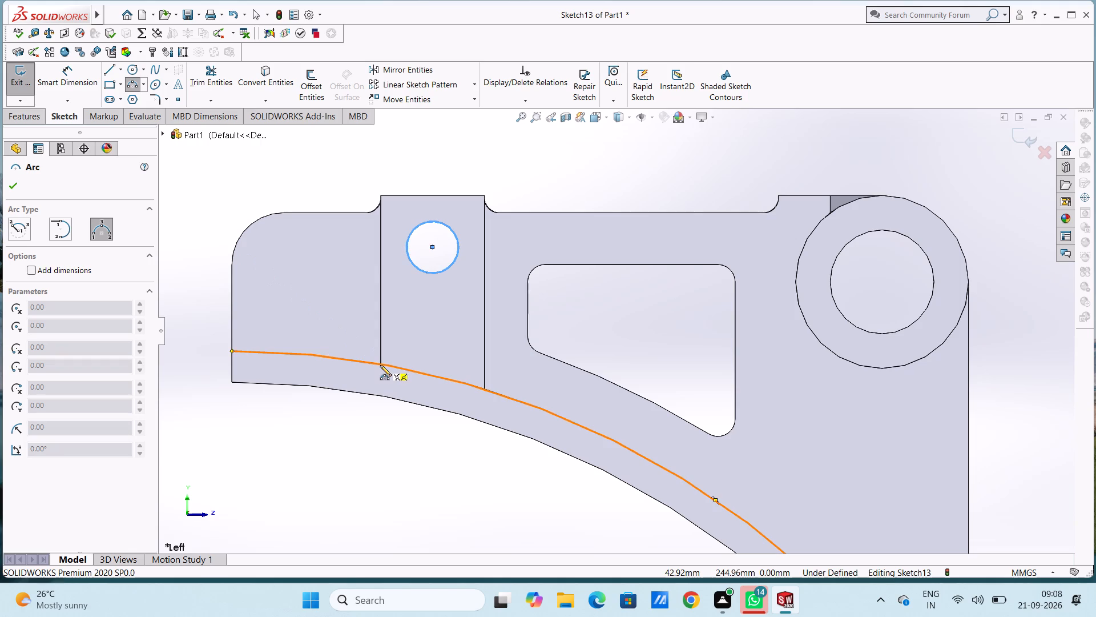
click(380, 363)
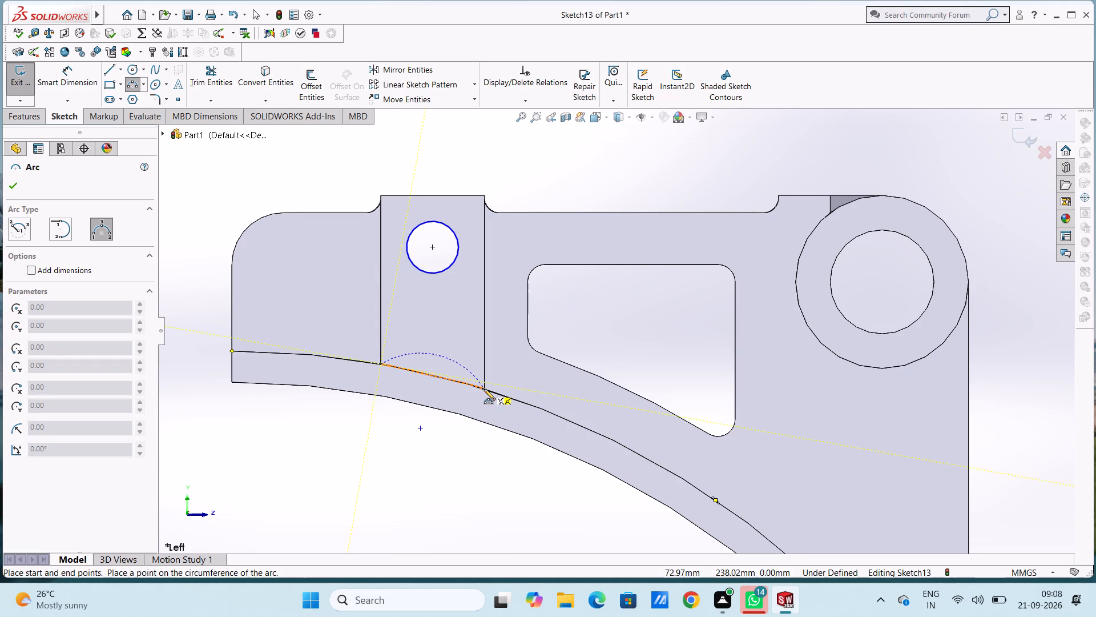
click(485, 388)
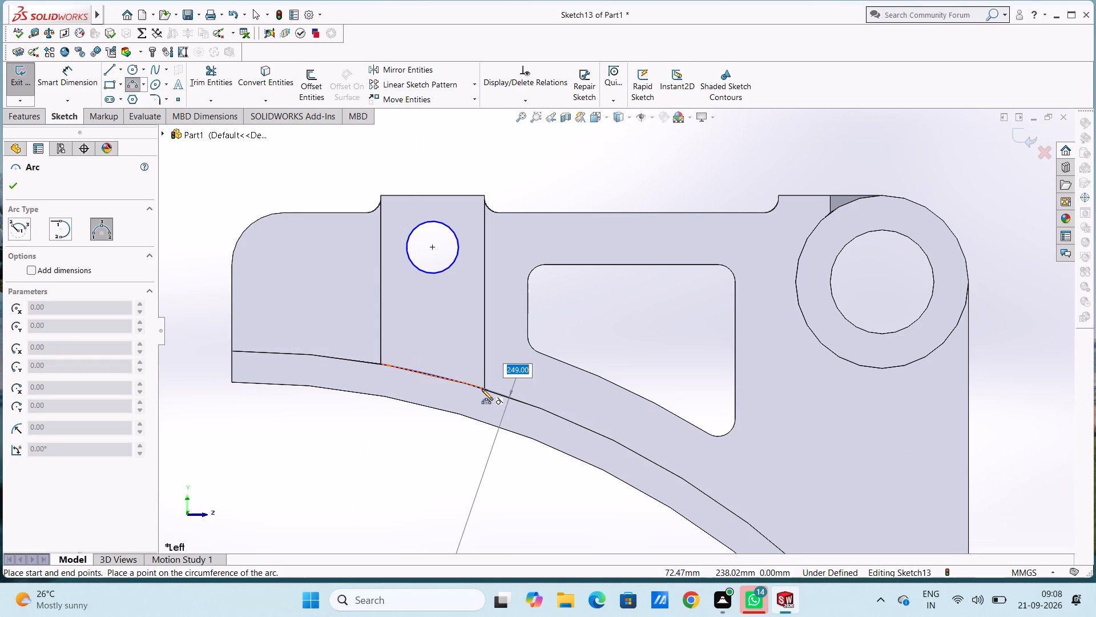
click(482, 388)
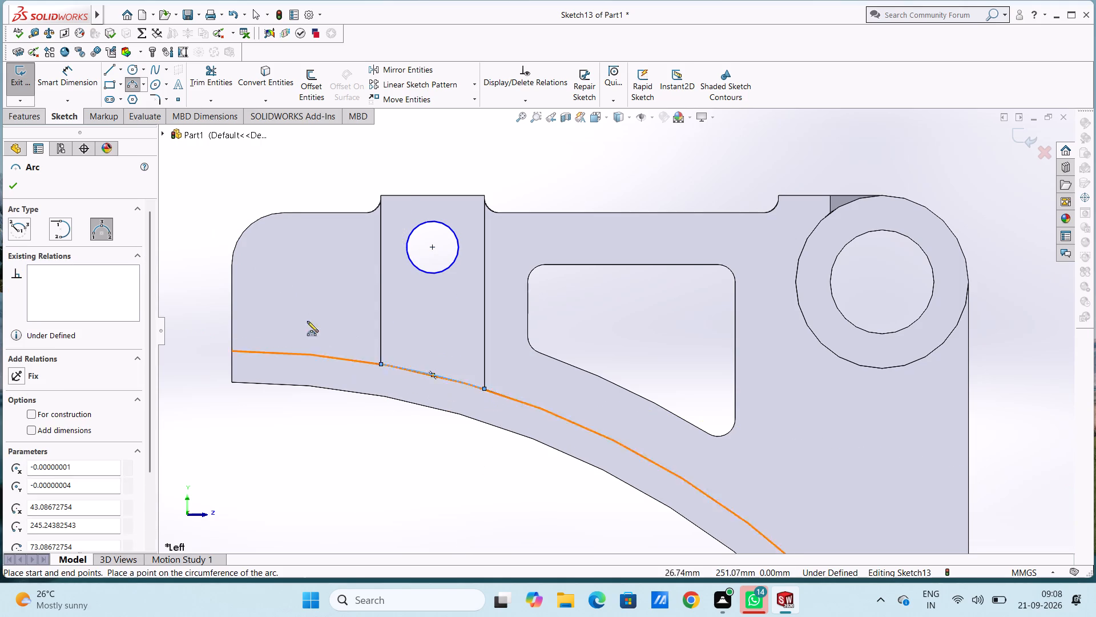
Draw three lines over the pad's two side edges and top edge, joining the ends of the bottom arc into a closed outline.
click(108, 71)
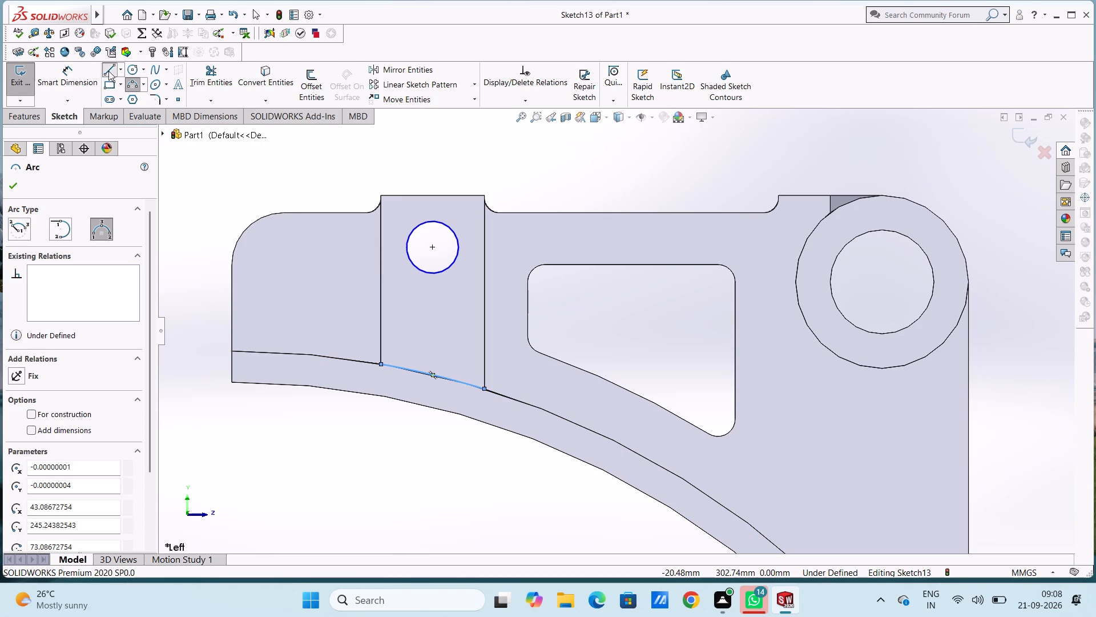
click(380, 364)
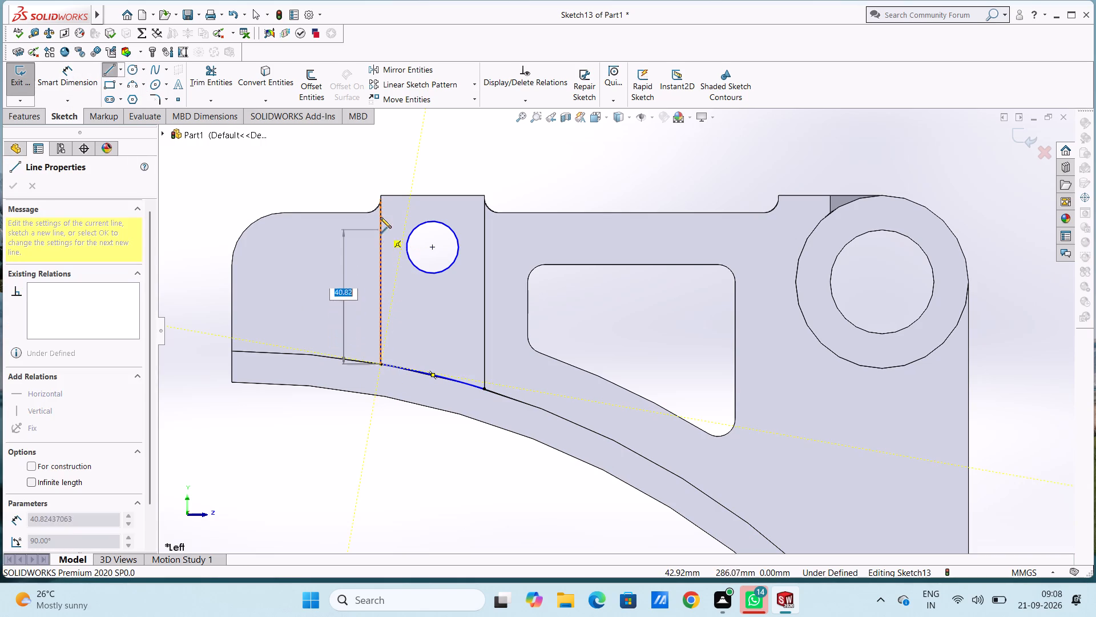
click(382, 194)
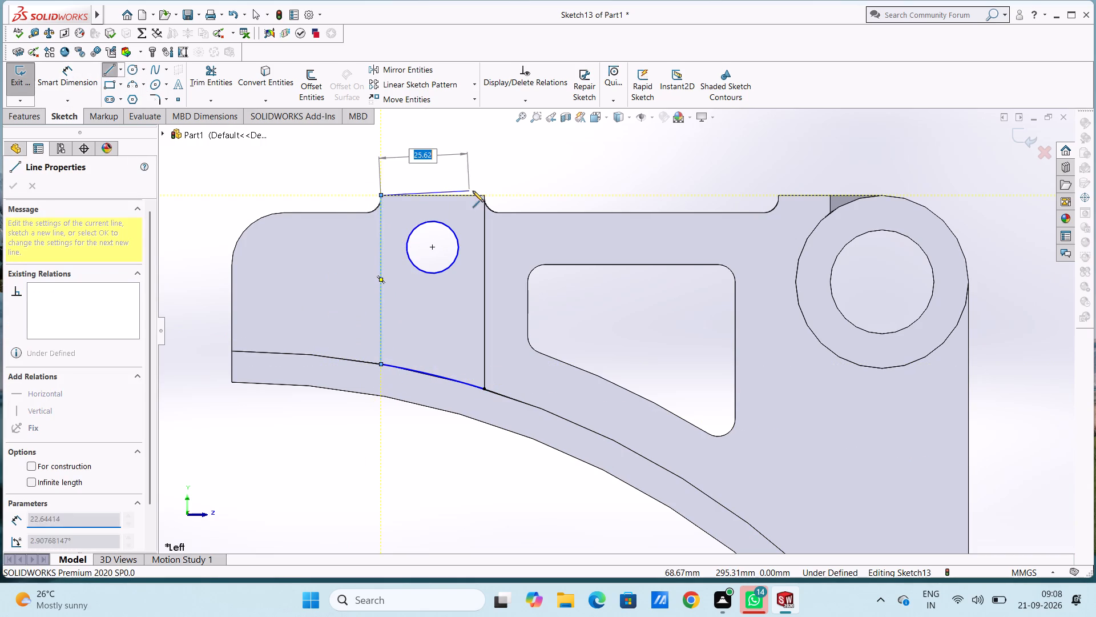
click(485, 195)
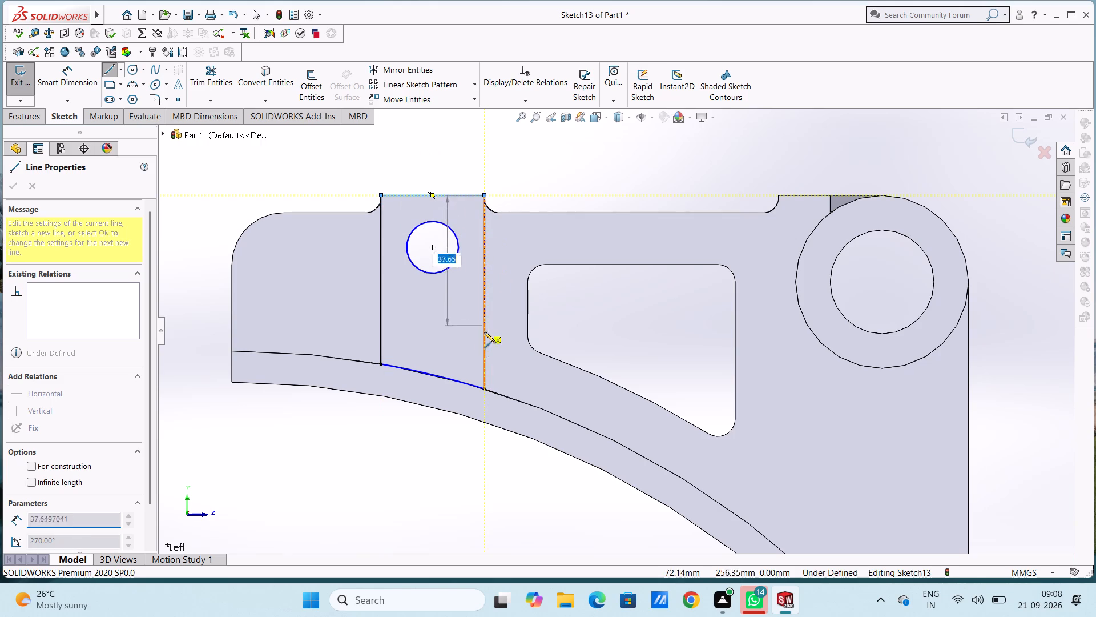
click(485, 387)
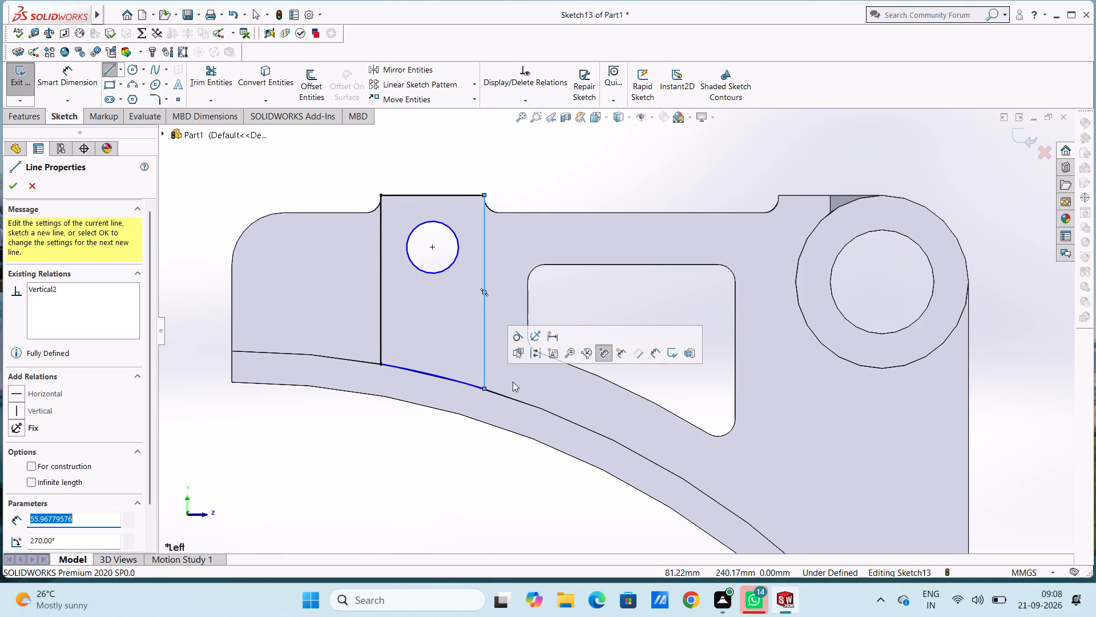
key(Escape)
key(Escape)
key(Escape)
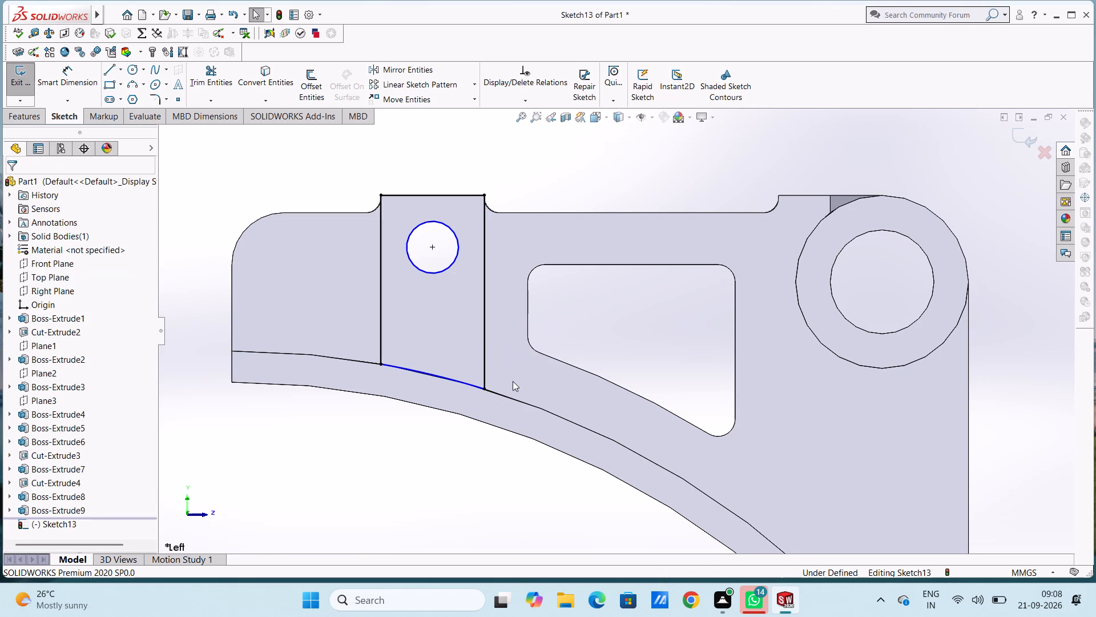
Dimension the bottom arc's radius and the hole circle's diameter, keeping both at their drawn sizes.
scroll(513, 381, up, 3)
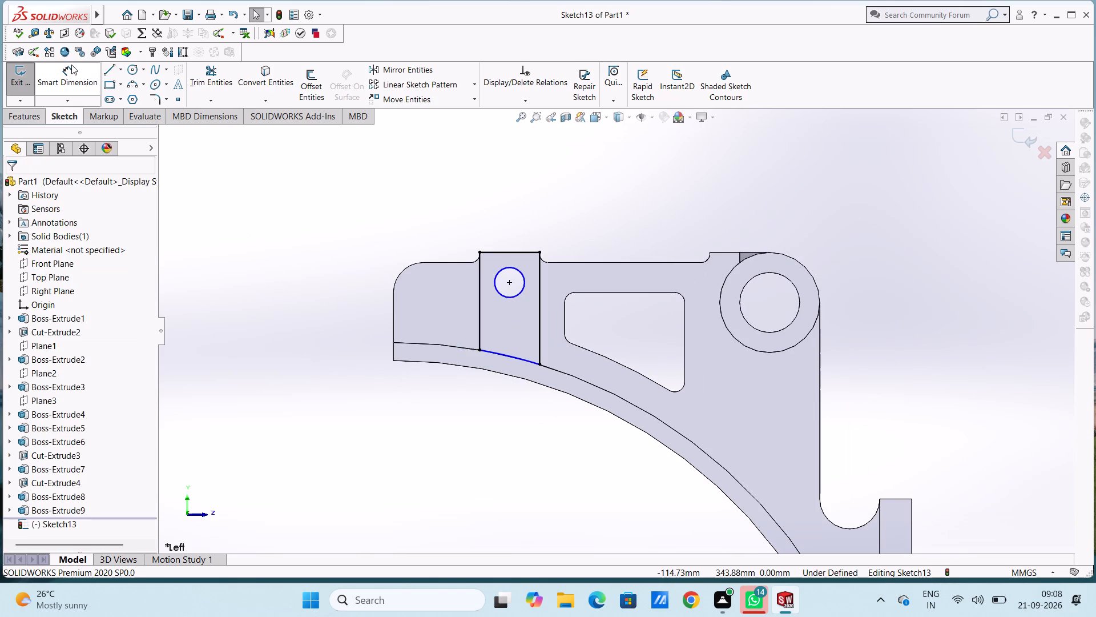
click(71, 70)
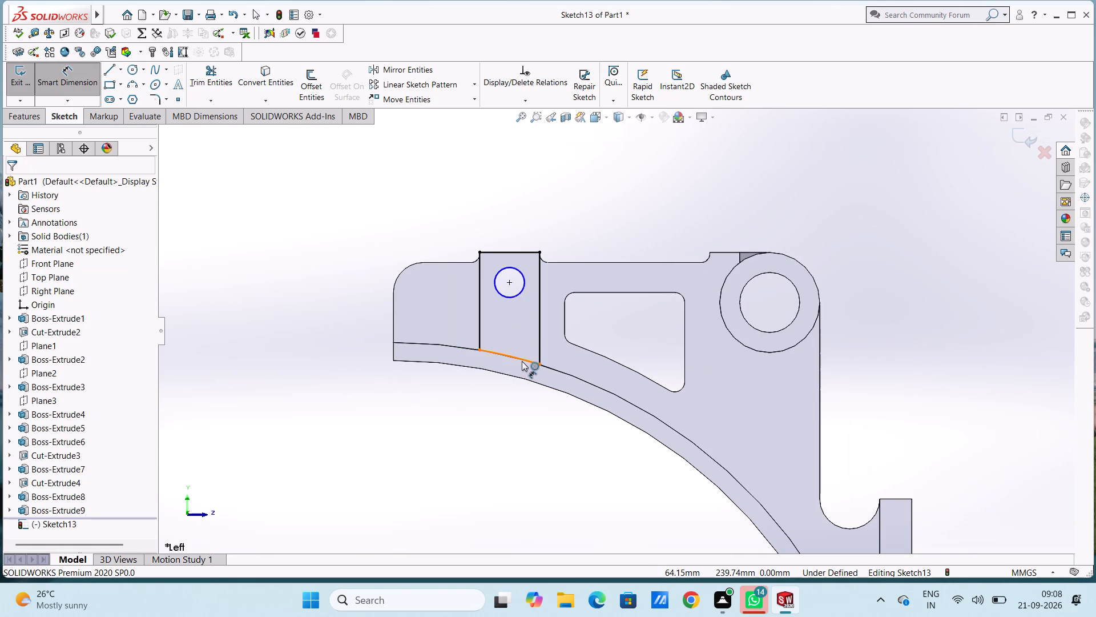
click(522, 361)
click(472, 483)
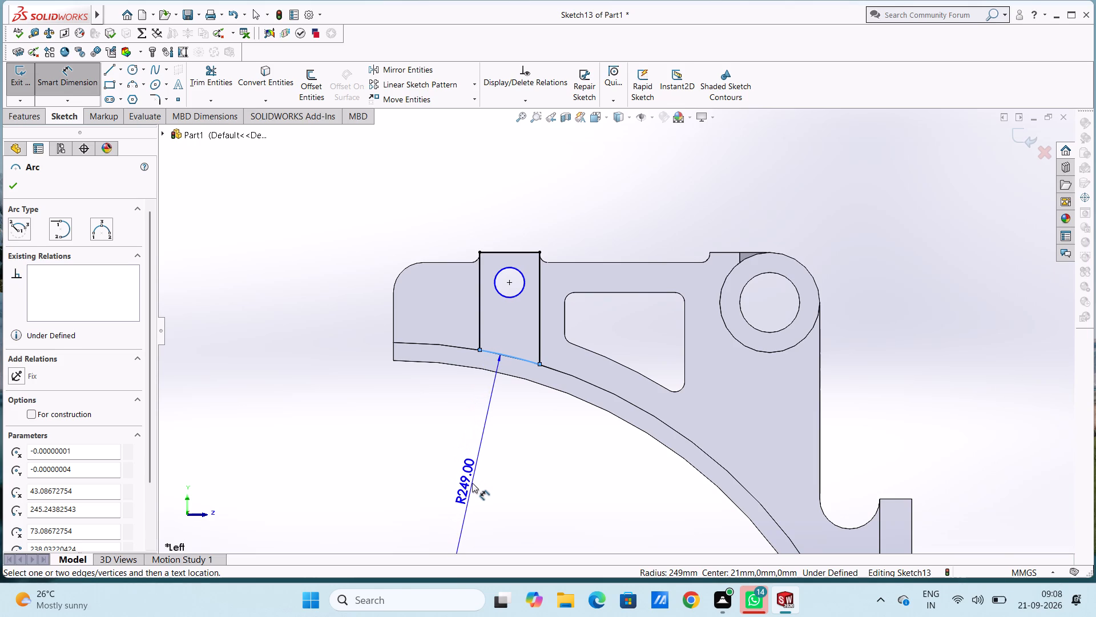
click(423, 468)
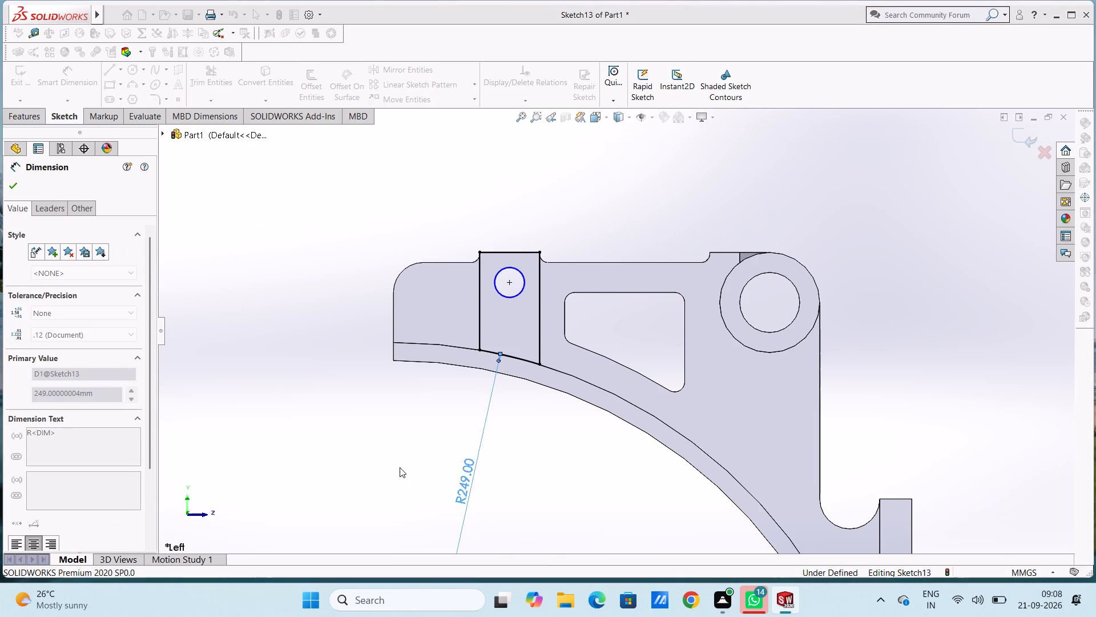
click(400, 466)
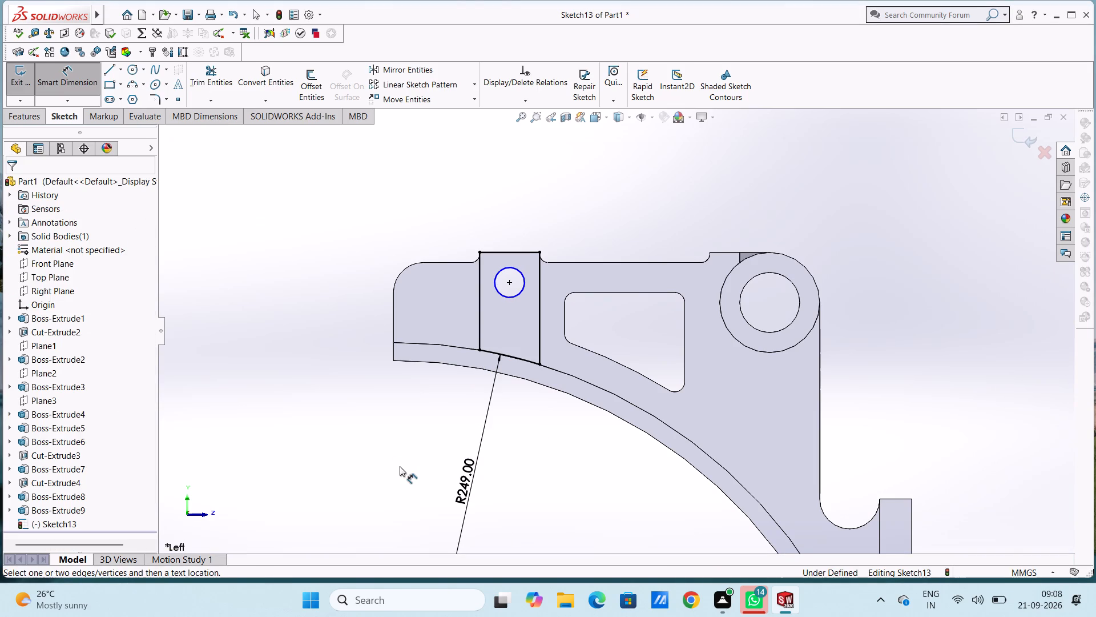
click(507, 296)
click(313, 401)
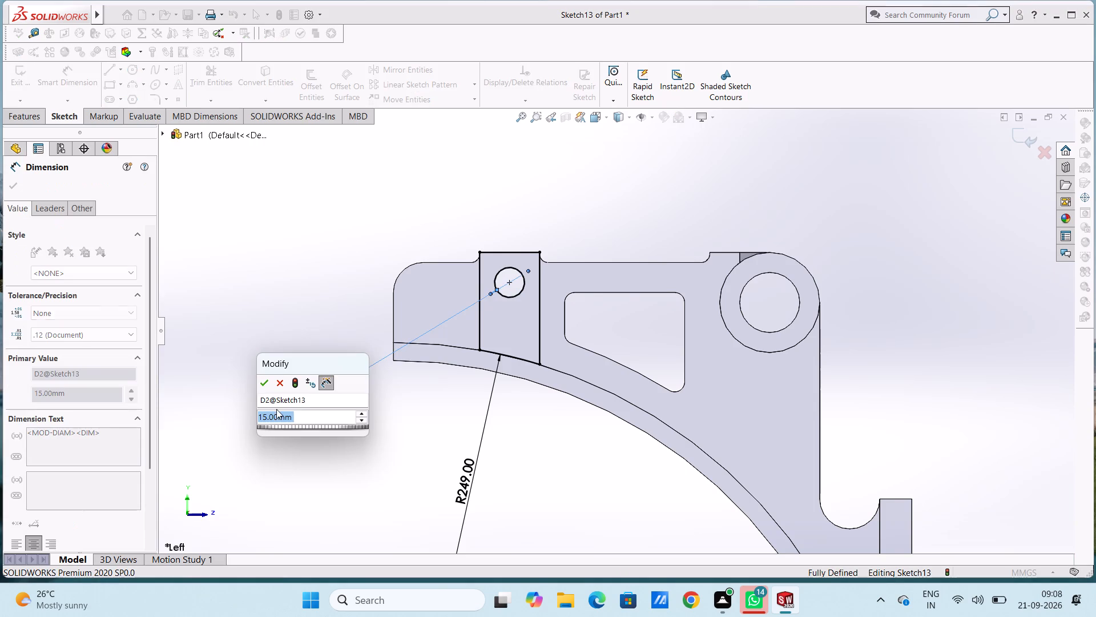
click(265, 378)
click(272, 283)
key(Escape)
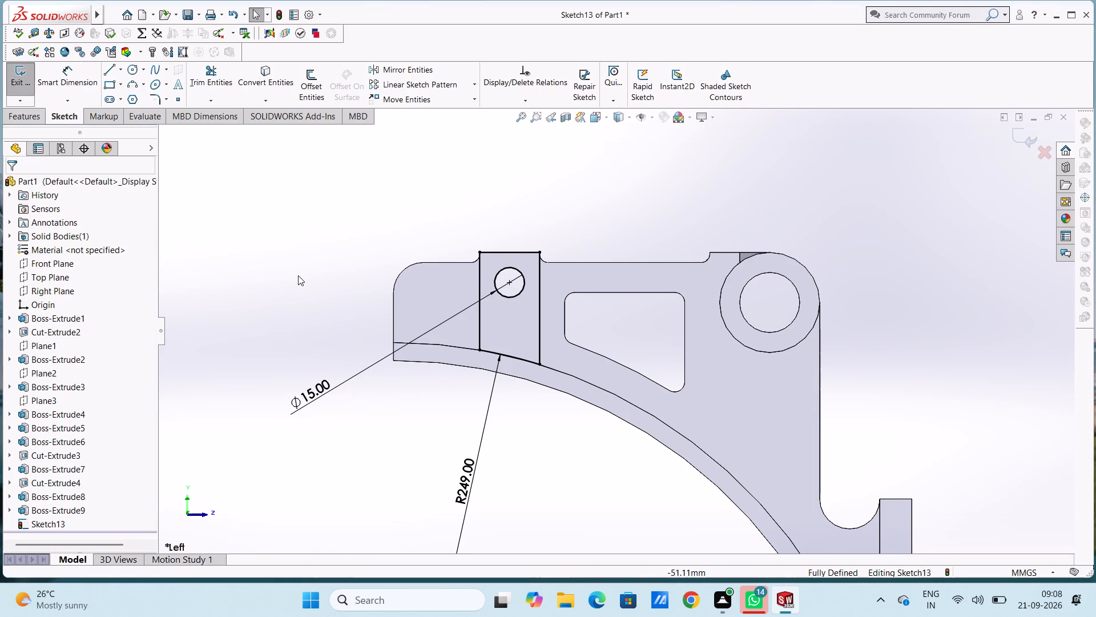
key(Escape)
Extrude the holed pad profile 34 mm blind in the reversed direction, inward through the plate, merged with the body.
middle_drag(420, 189, 340, 319)
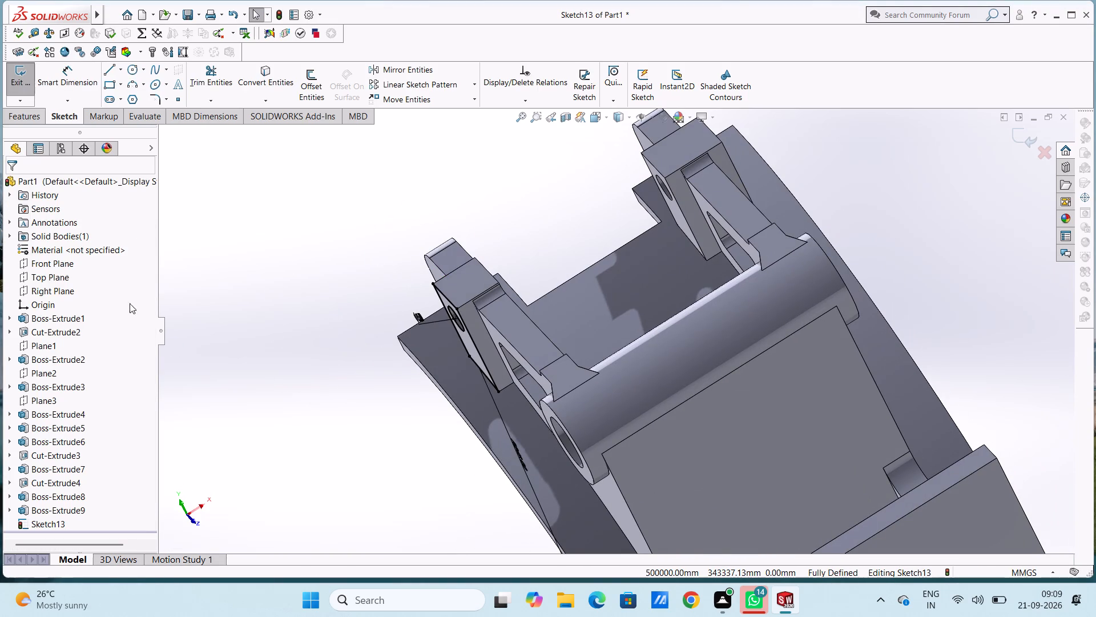
click(30, 118)
click(22, 91)
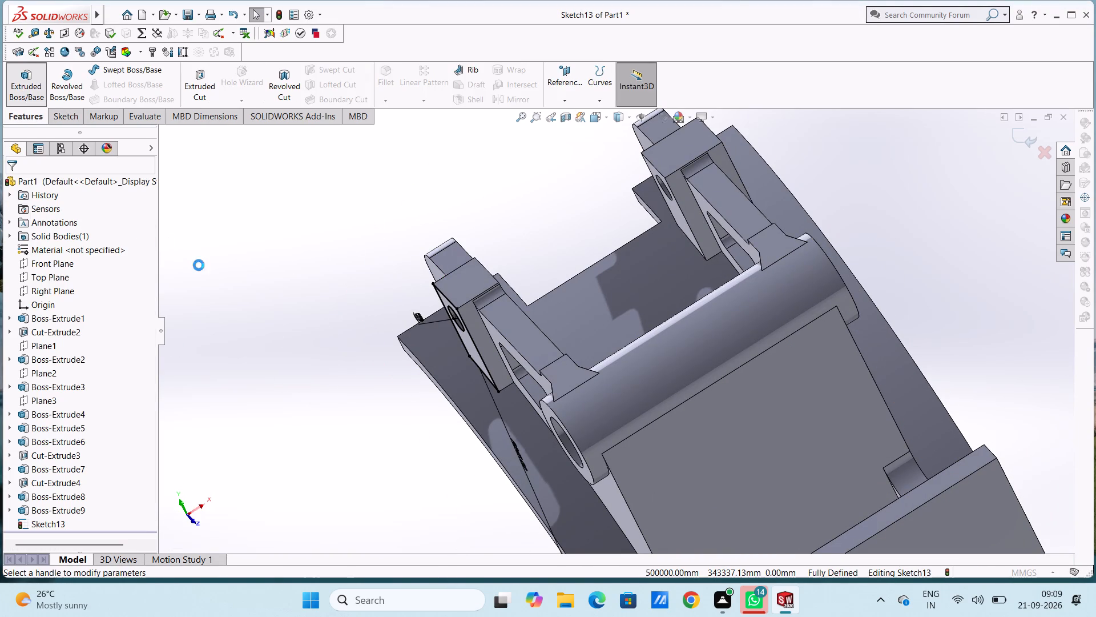
click(7, 262)
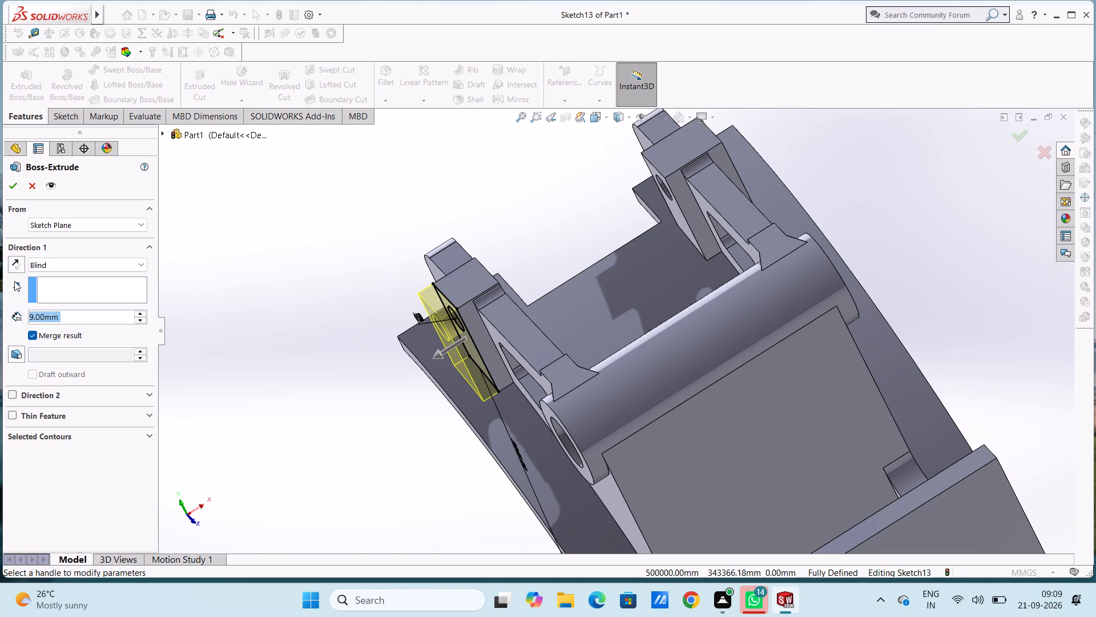
click(18, 267)
double_click(78, 316)
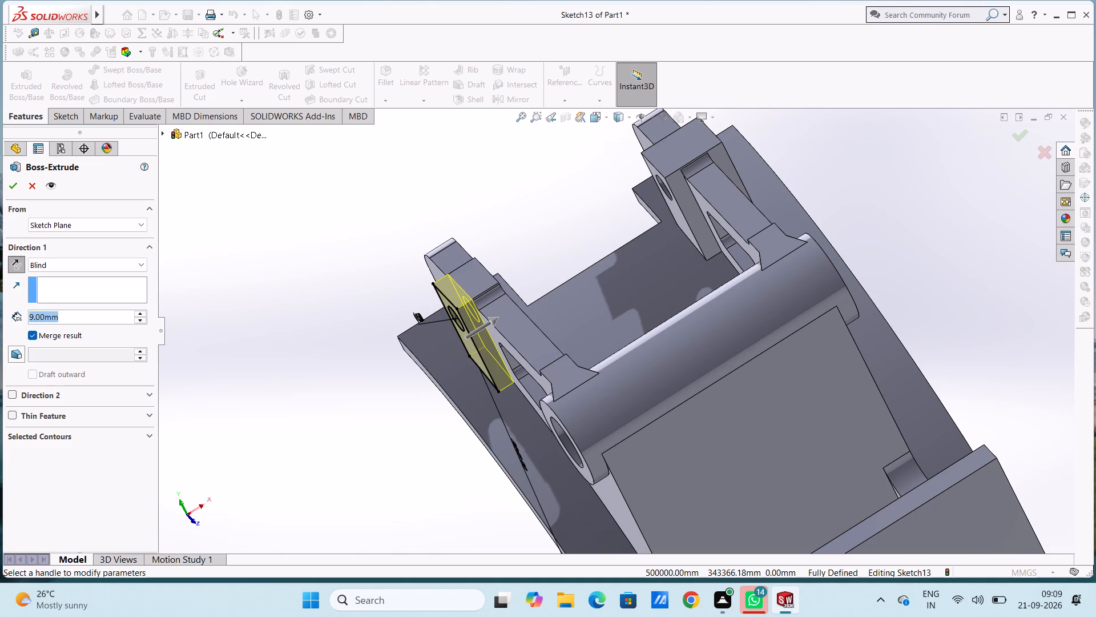
text(34)
key(Return)
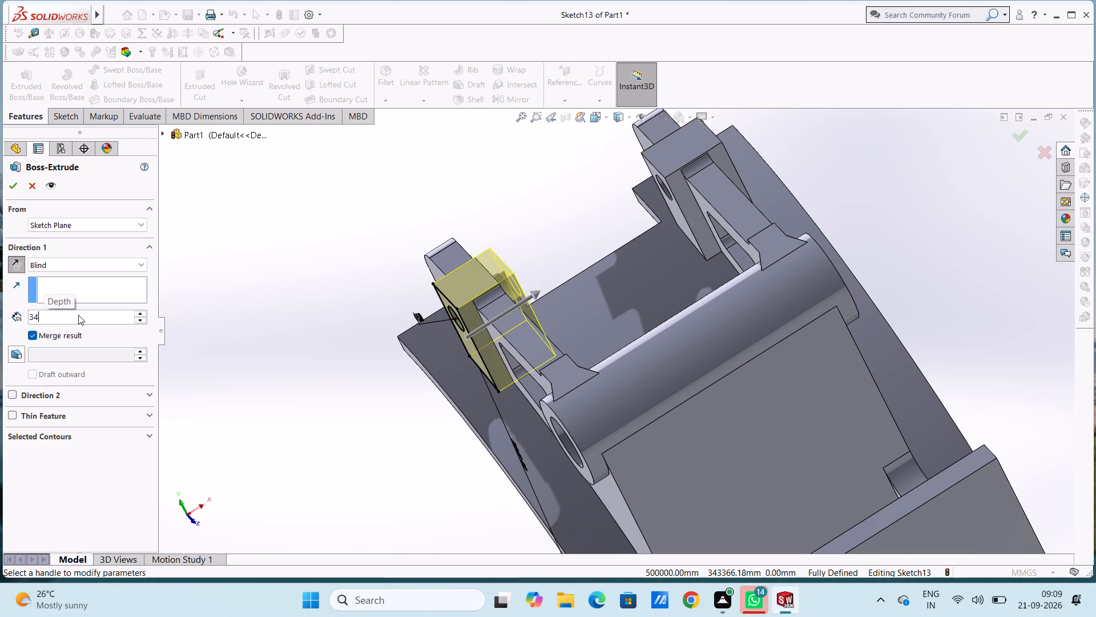
click(14, 185)
click(266, 260)
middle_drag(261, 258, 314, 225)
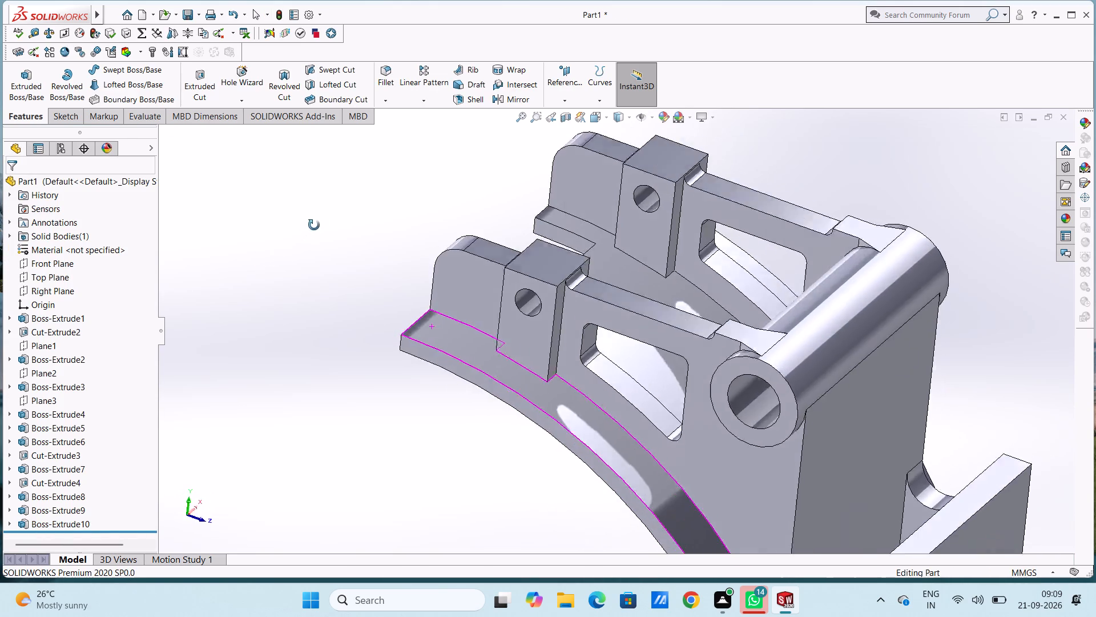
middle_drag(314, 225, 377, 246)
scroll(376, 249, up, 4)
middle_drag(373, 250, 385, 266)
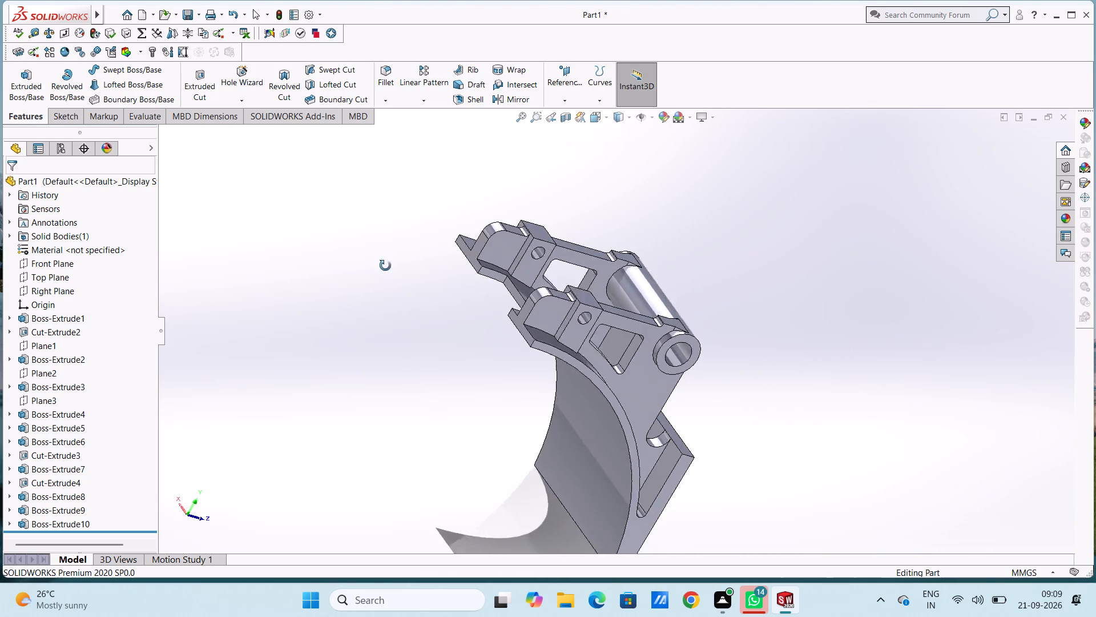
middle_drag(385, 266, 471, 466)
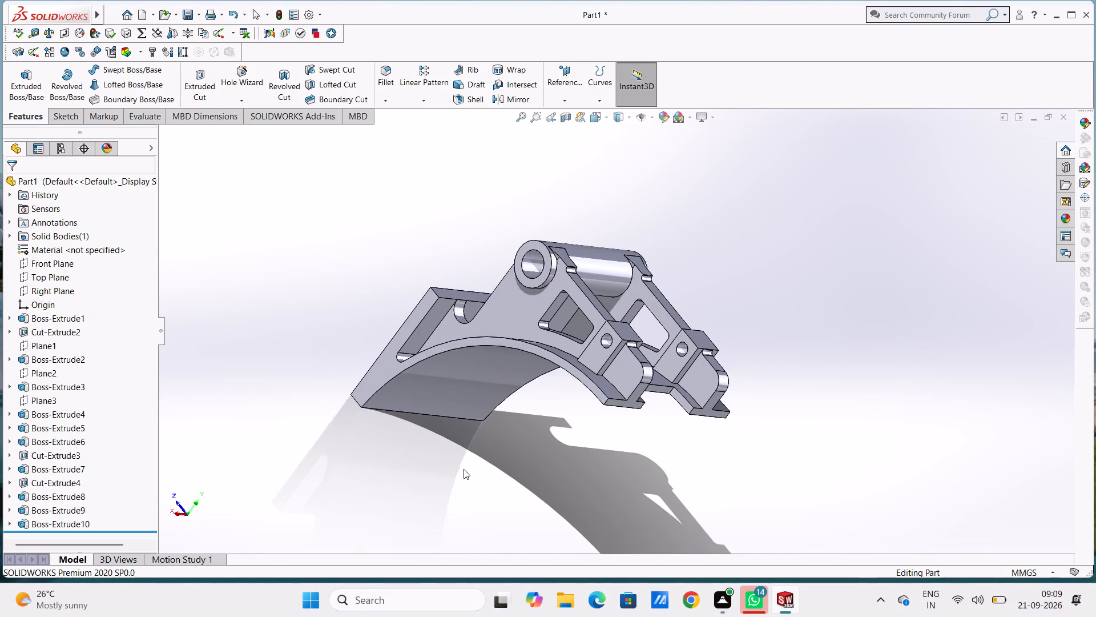
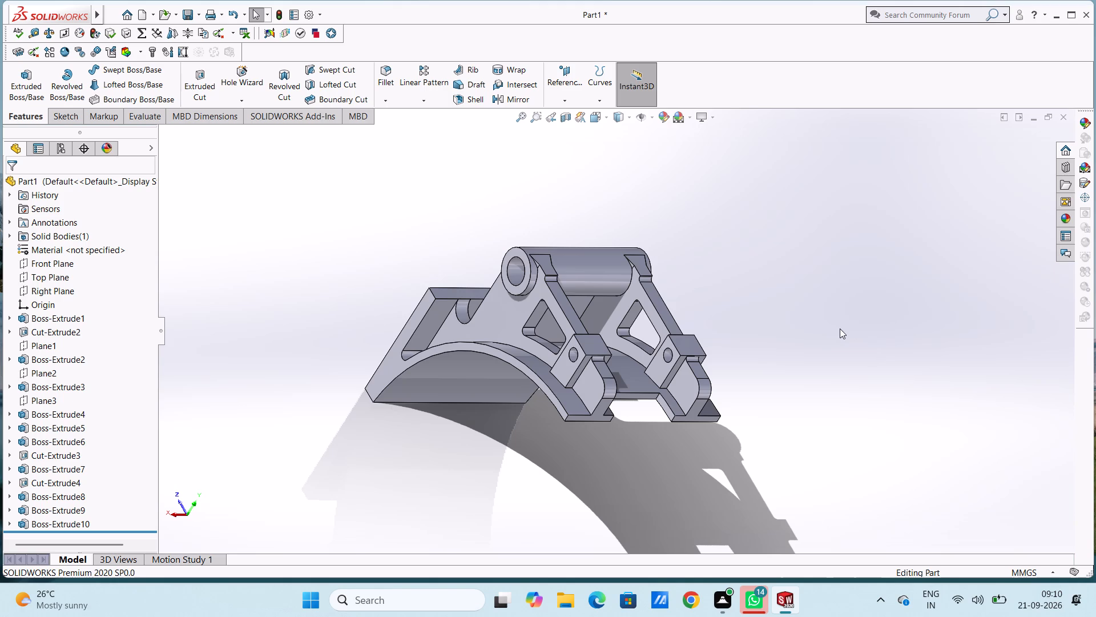
Fillet the three base edges where the near arm's outer wall, hole block and rounded end meet the curved plate, with 5 mm radius.
key(ctrl+7)
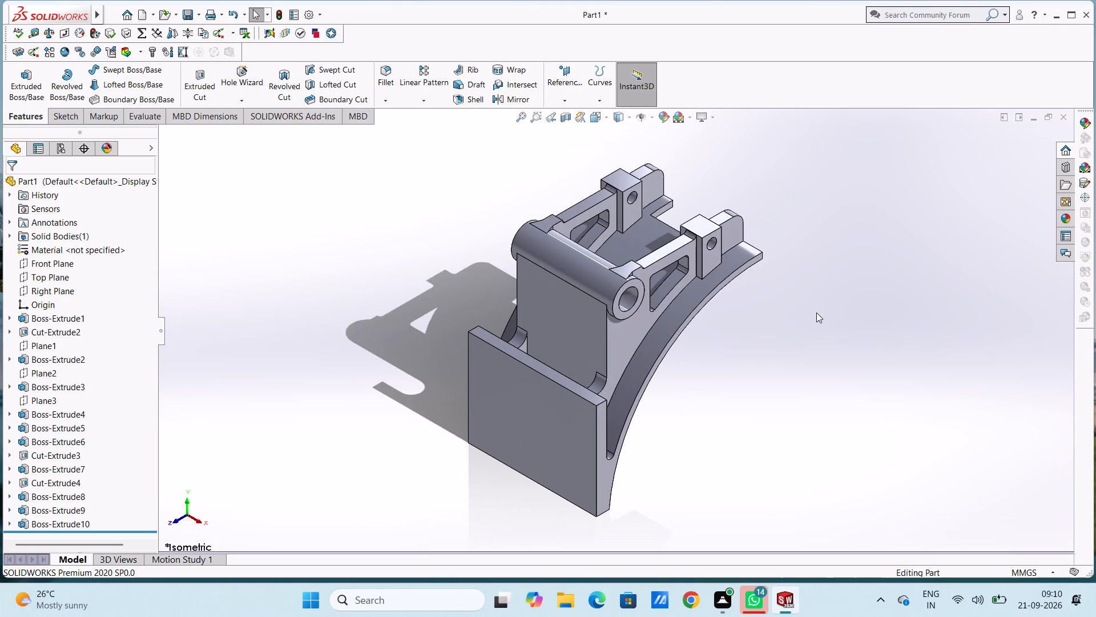
middle_drag(734, 394, 715, 422)
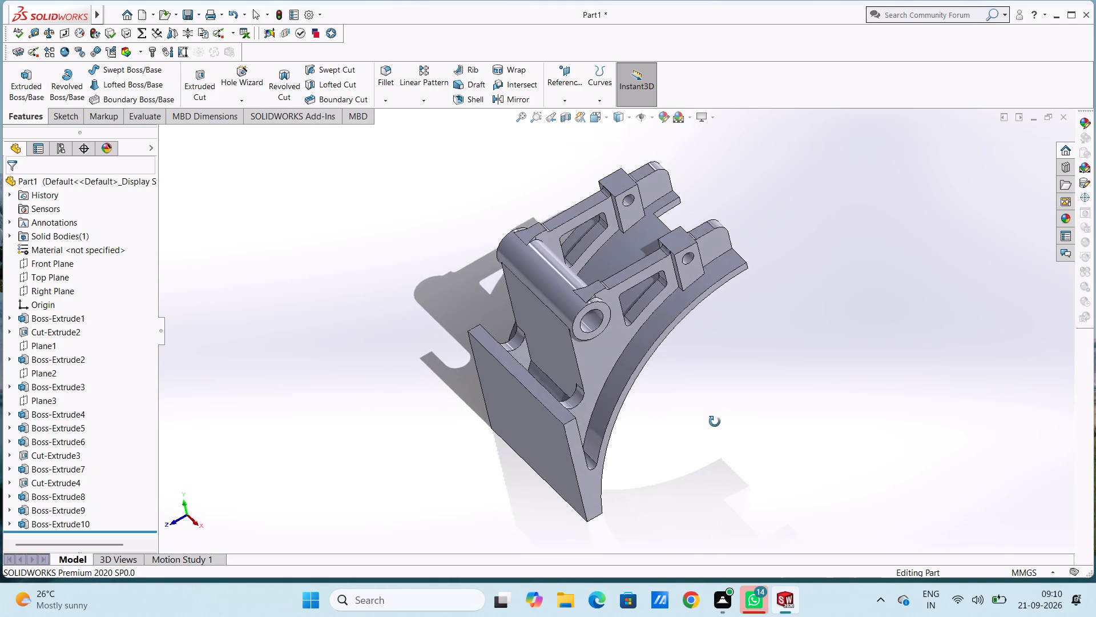
middle_drag(715, 422, 715, 422)
scroll(756, 278, down, 4)
scroll(761, 276, up, 3)
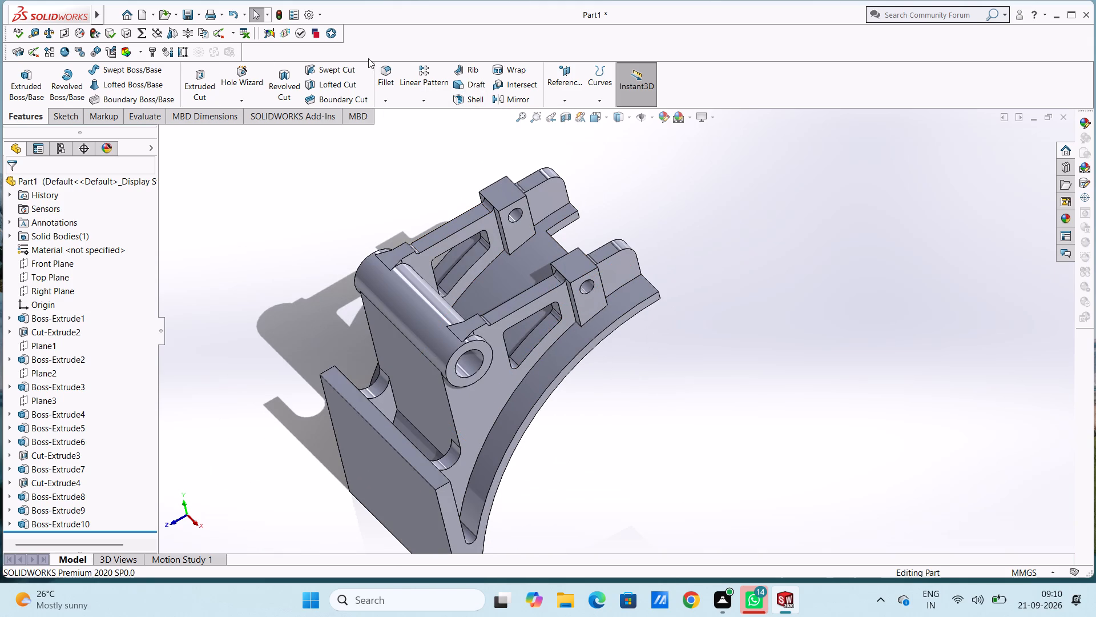
click(386, 76)
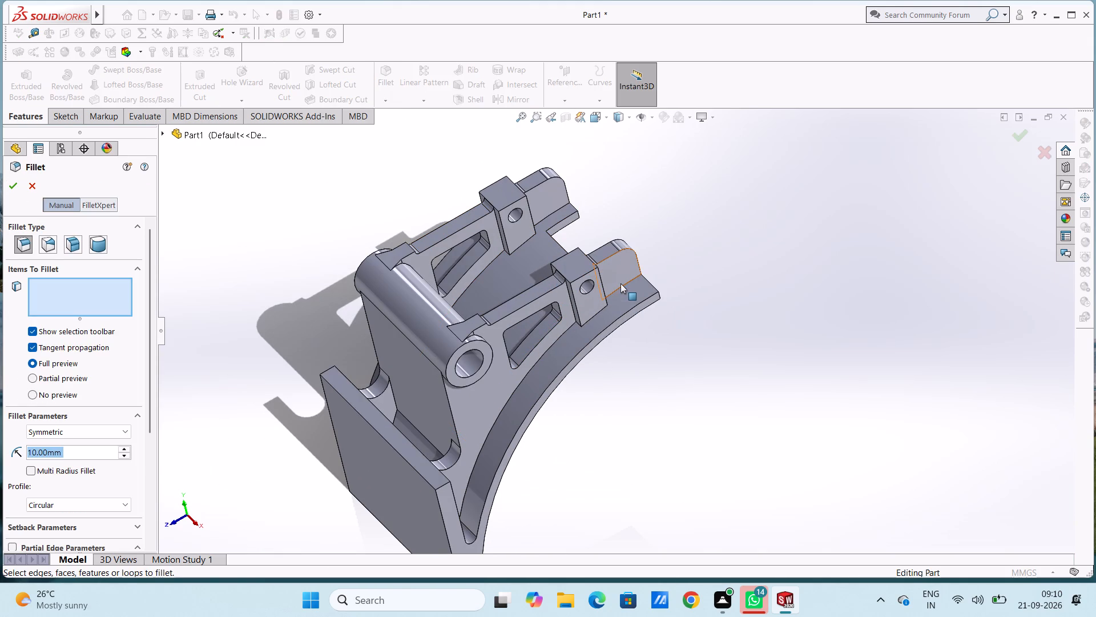
click(620, 289)
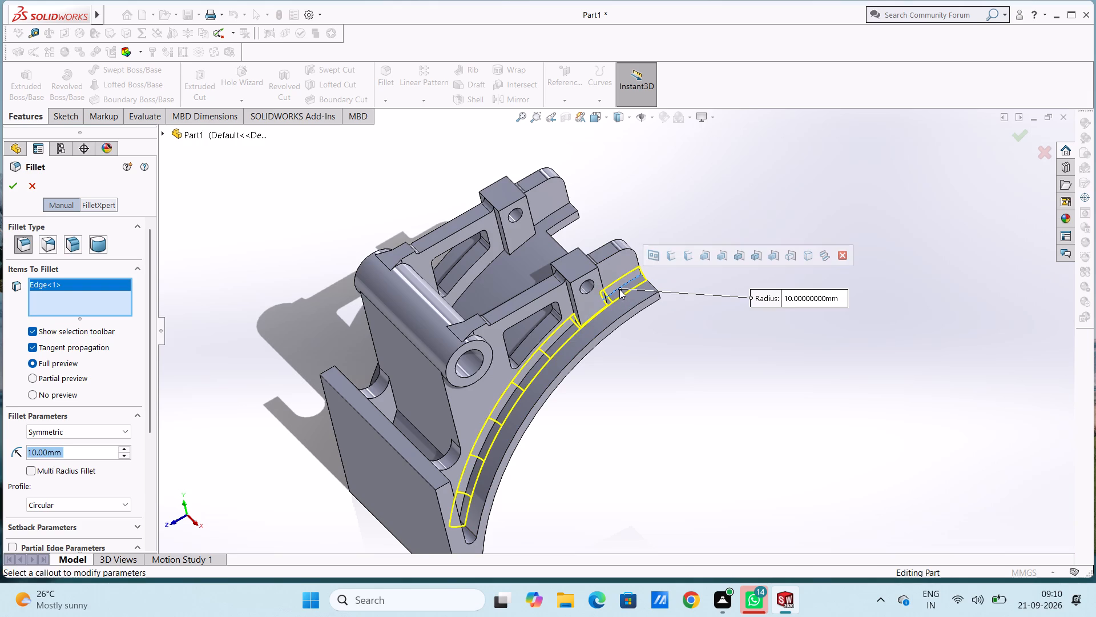
key(5)
key(Return)
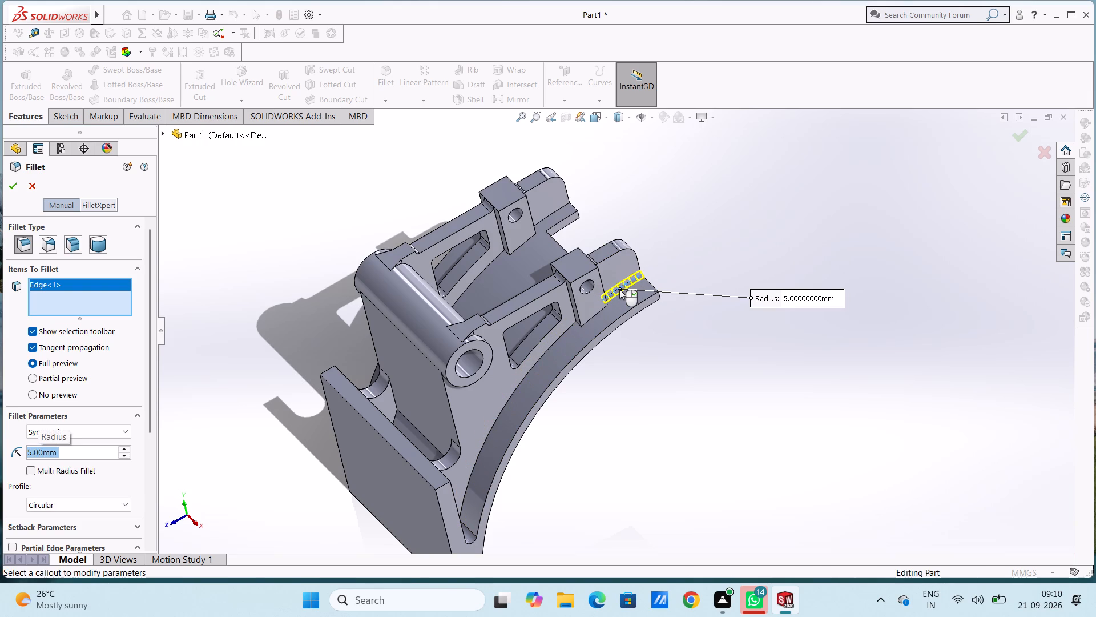
click(559, 339)
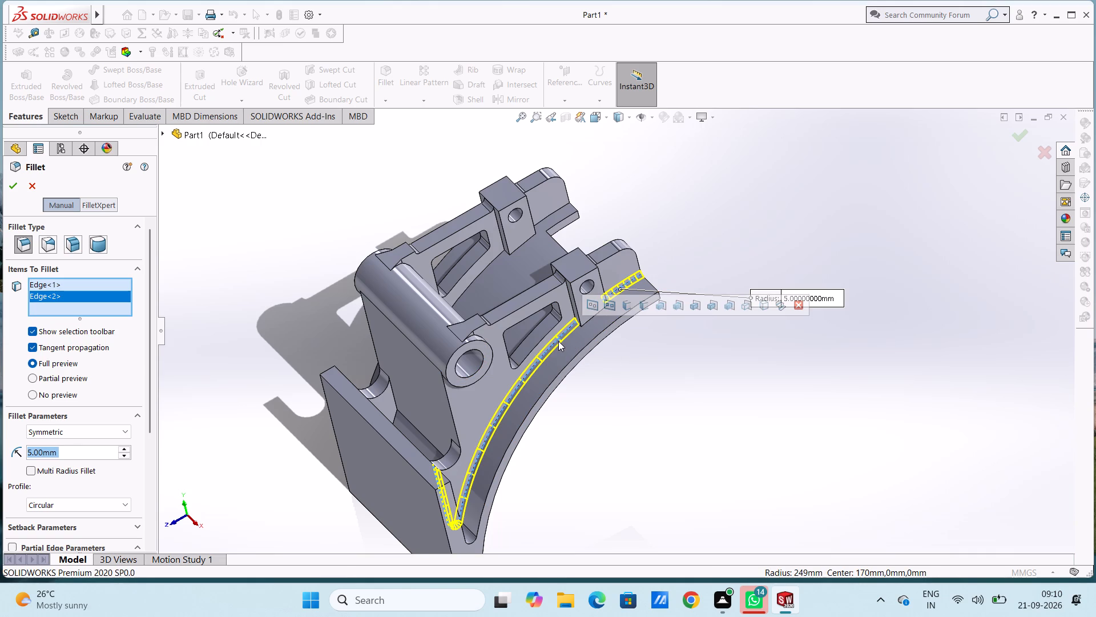
click(590, 318)
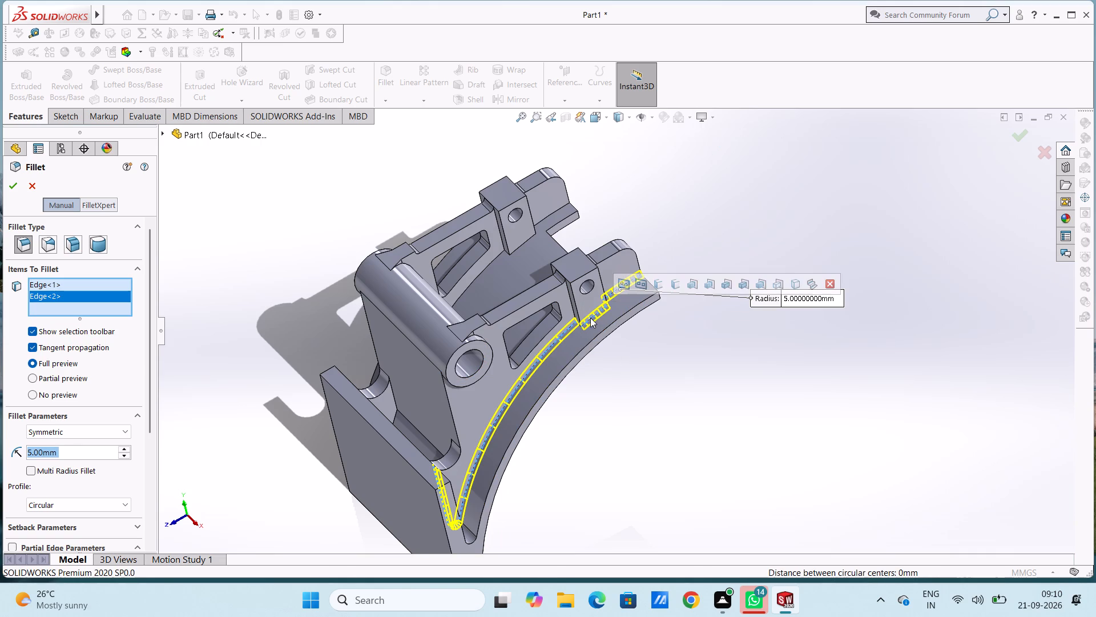
click(14, 187)
Fillet both side edges where the hole block meets the near arm's outer wall with a 5 mm radius.
middle_drag(746, 304, 726, 336)
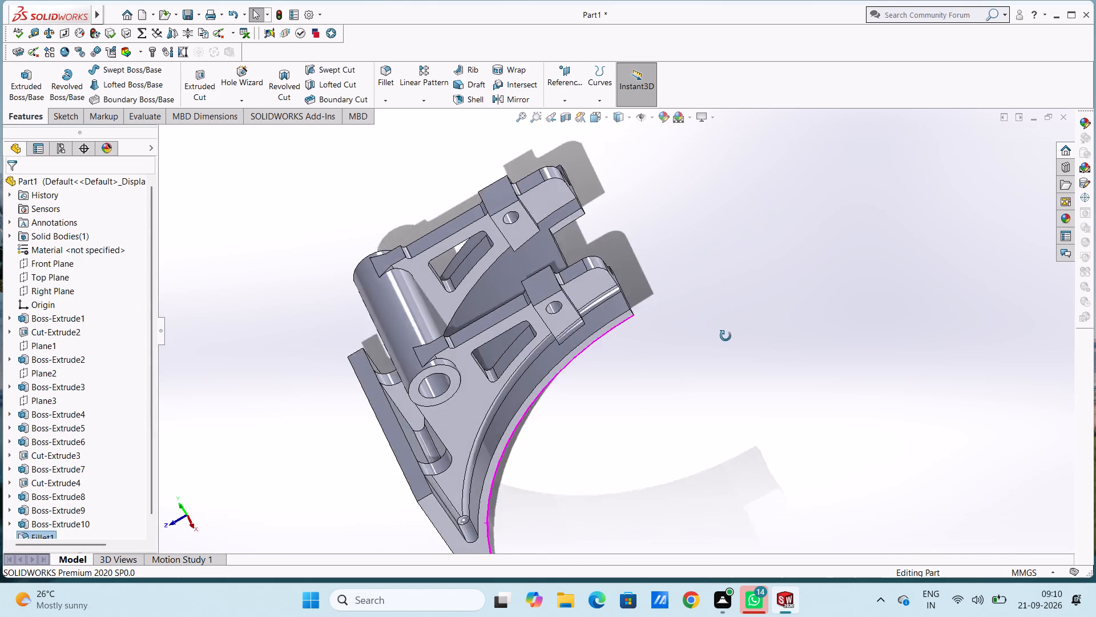
middle_drag(726, 336, 717, 366)
scroll(565, 331, down, 7)
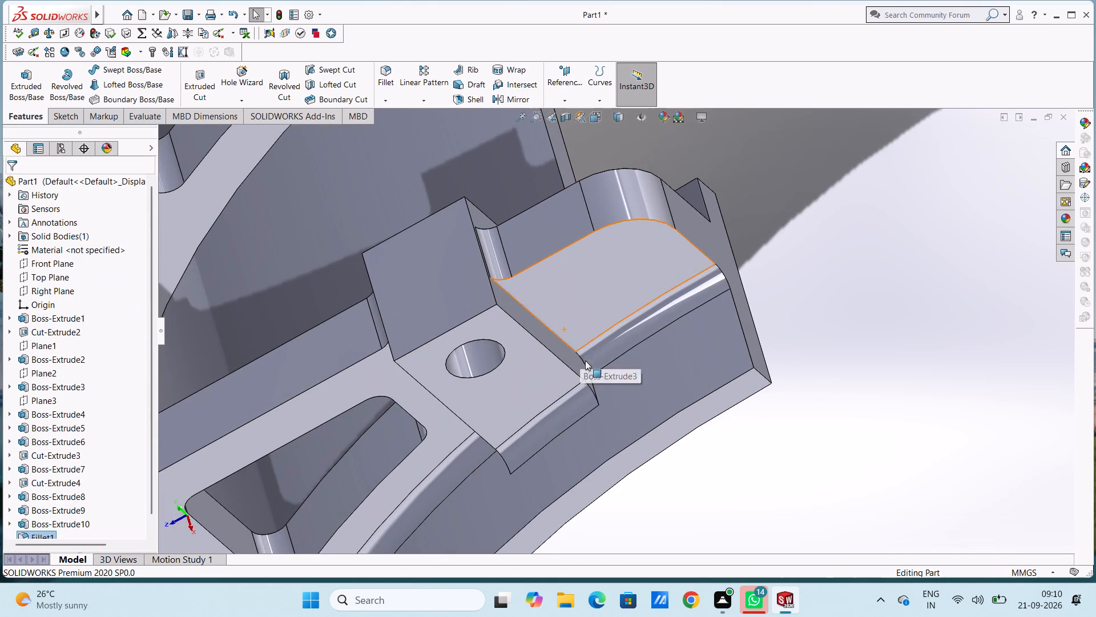
click(389, 78)
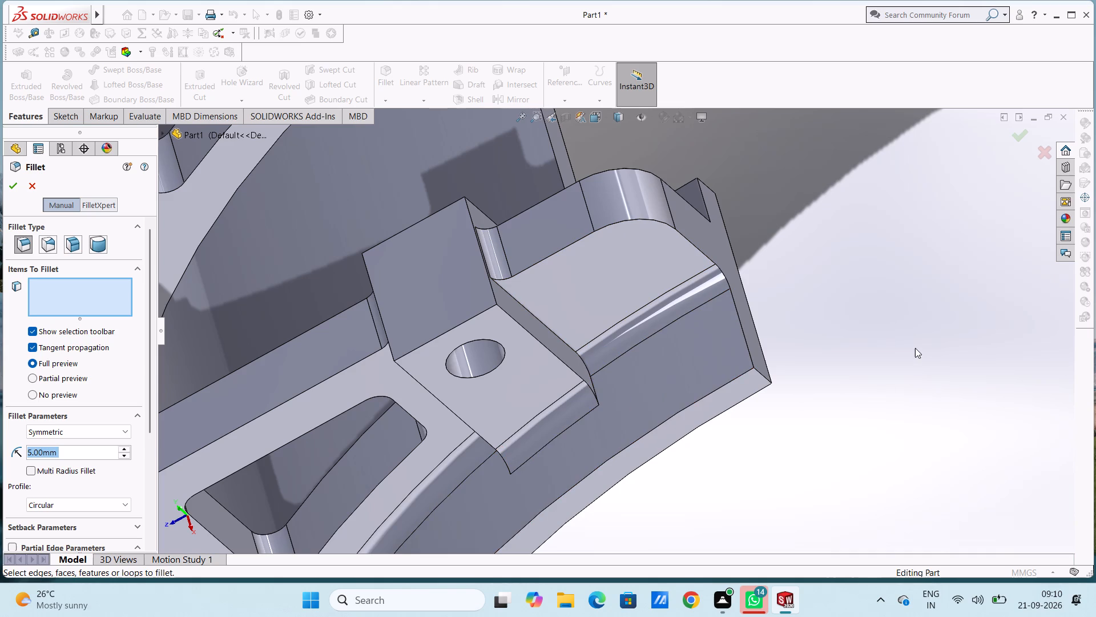
scroll(912, 348, up, 4)
middle_drag(741, 288, 711, 330)
scroll(669, 323, down, 5)
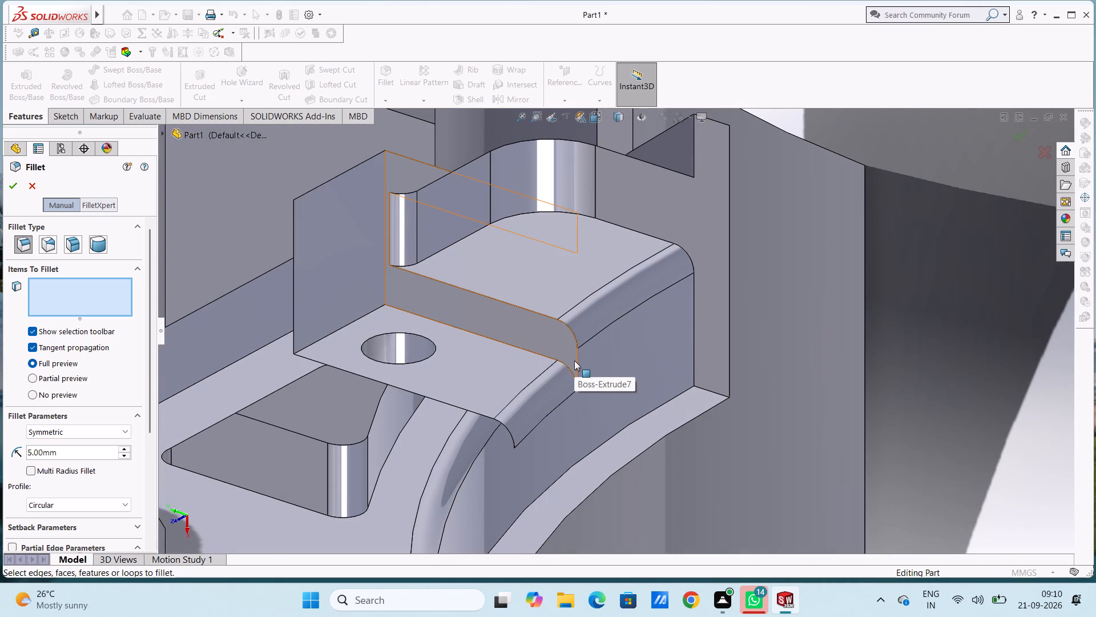
click(576, 365)
middle_drag(557, 383, 557, 384)
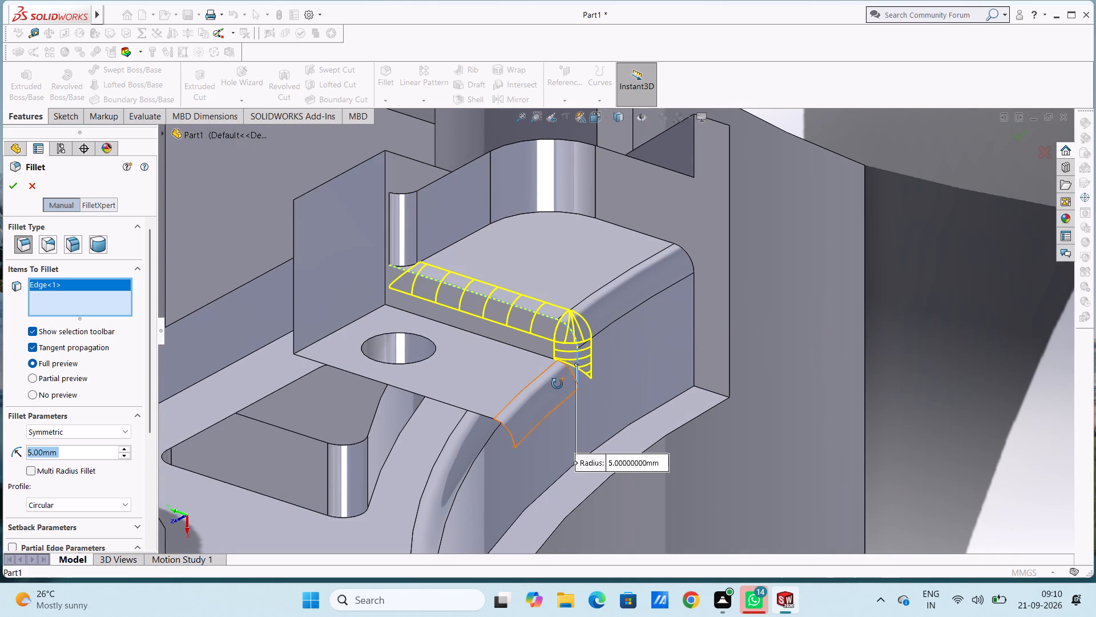
middle_drag(557, 384, 648, 321)
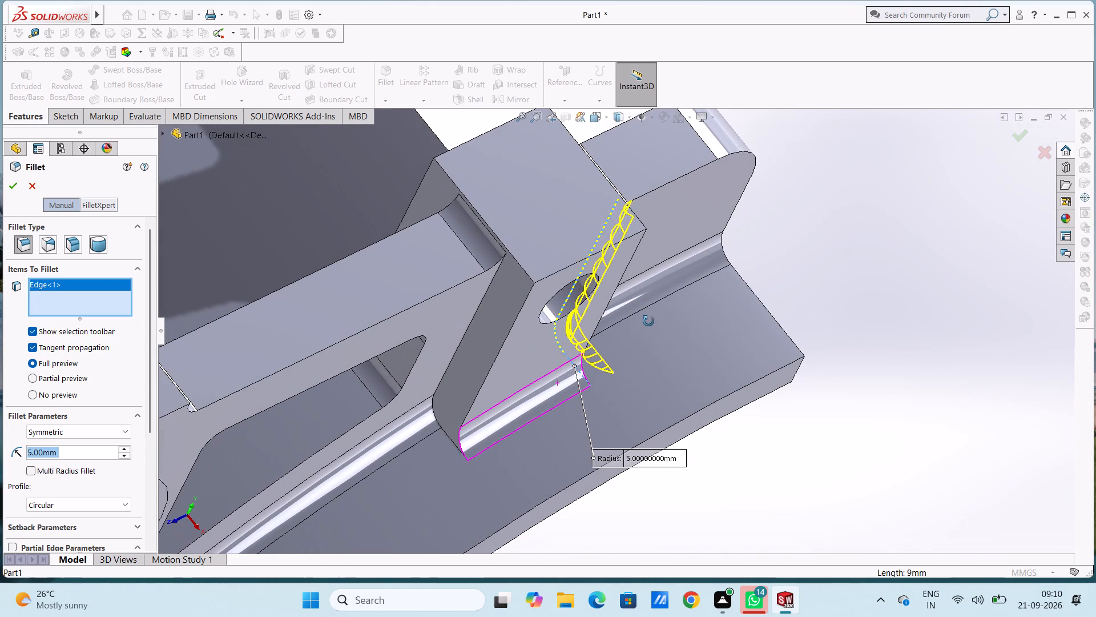
middle_drag(648, 321, 655, 325)
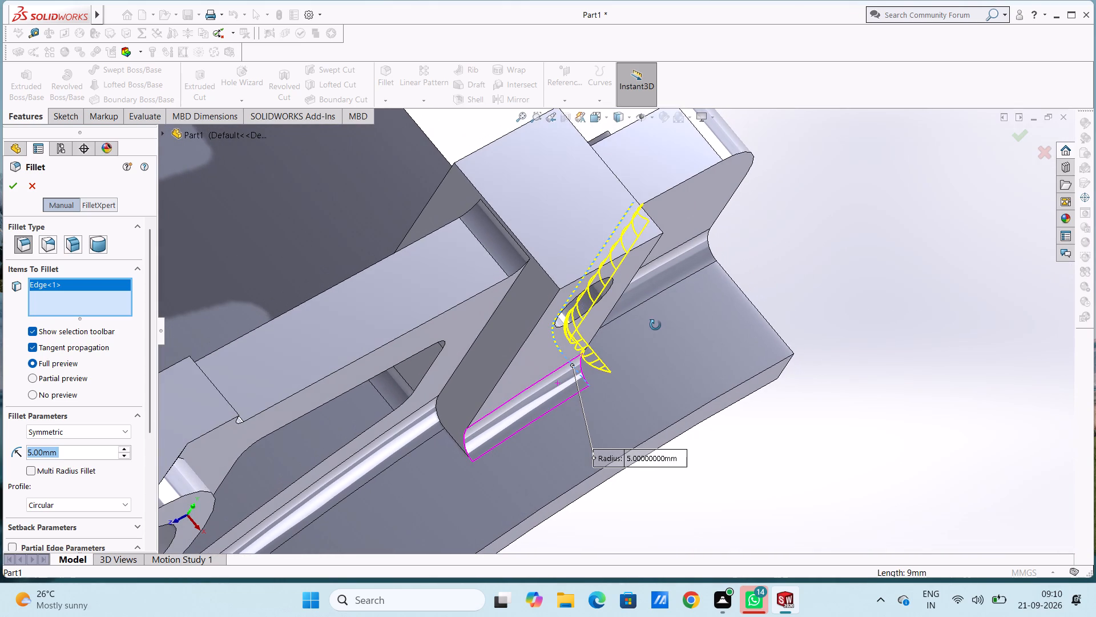
middle_drag(655, 325, 662, 325)
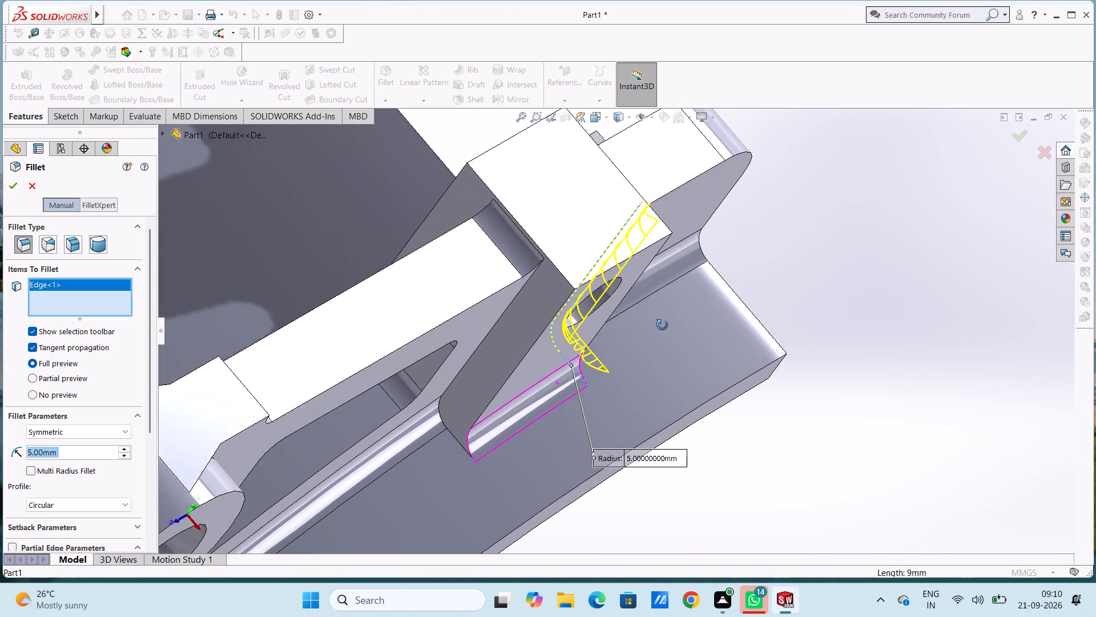
middle_drag(662, 325, 668, 325)
scroll(668, 325, down, 1)
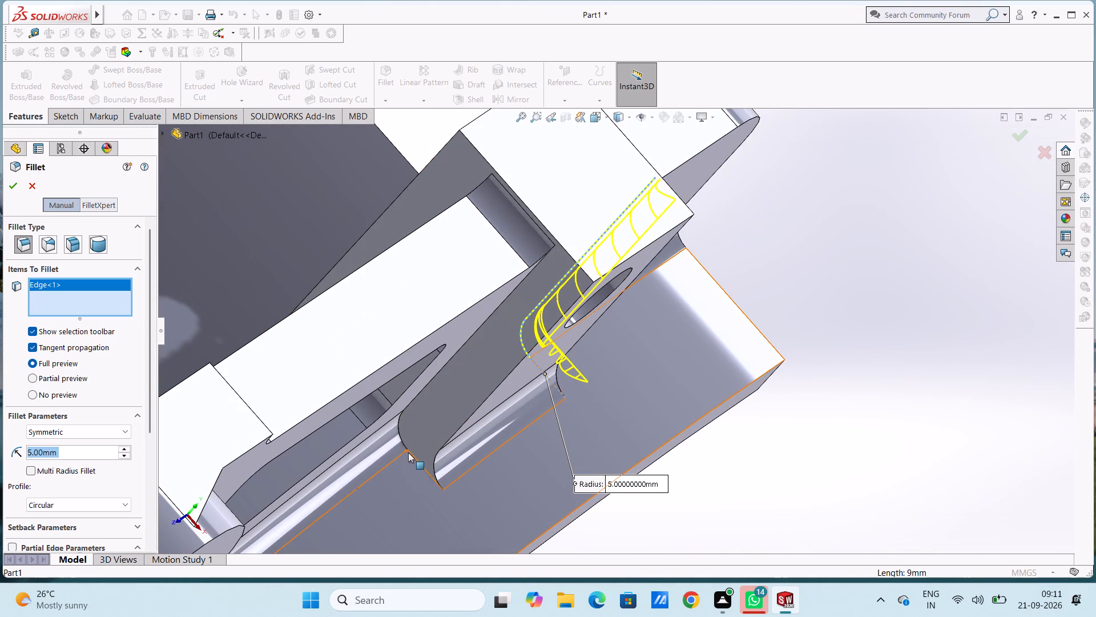
click(414, 456)
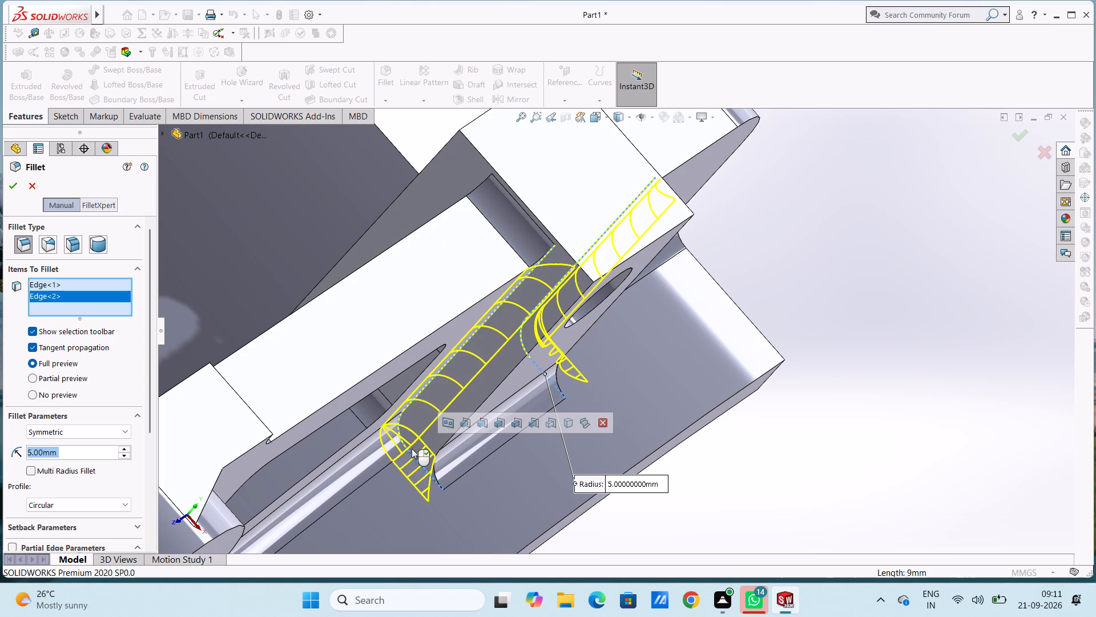
click(13, 186)
Inspect the bracket from several sides, including the curved plate's underside, for edges that still need fillets.
scroll(448, 459, up, 9)
scroll(506, 371, up, 3)
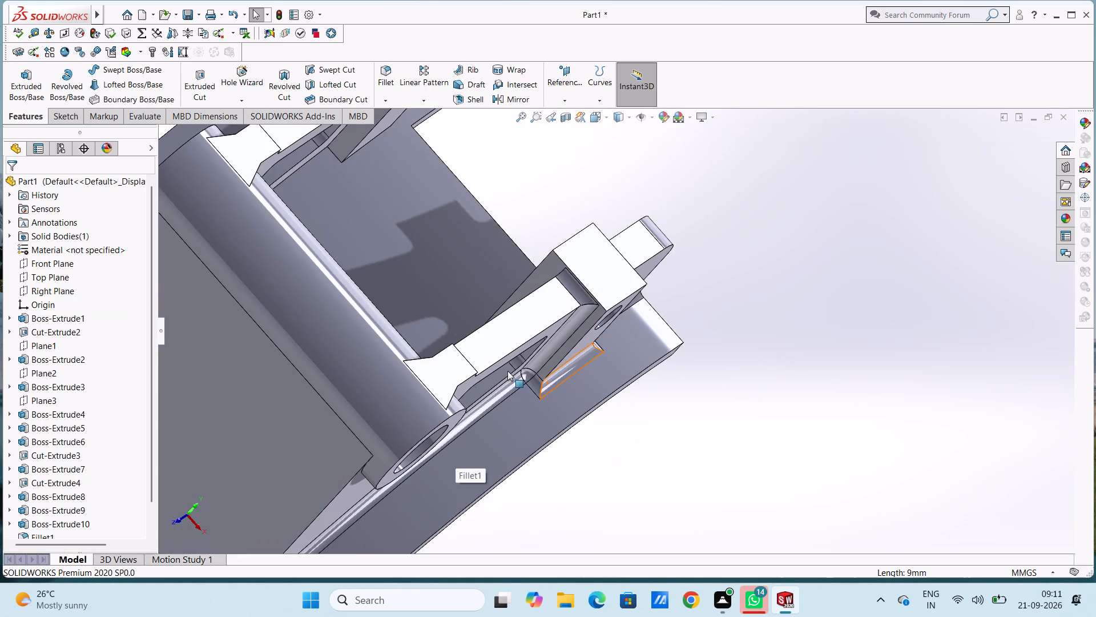
scroll(507, 371, up, 1)
middle_drag(854, 375, 784, 396)
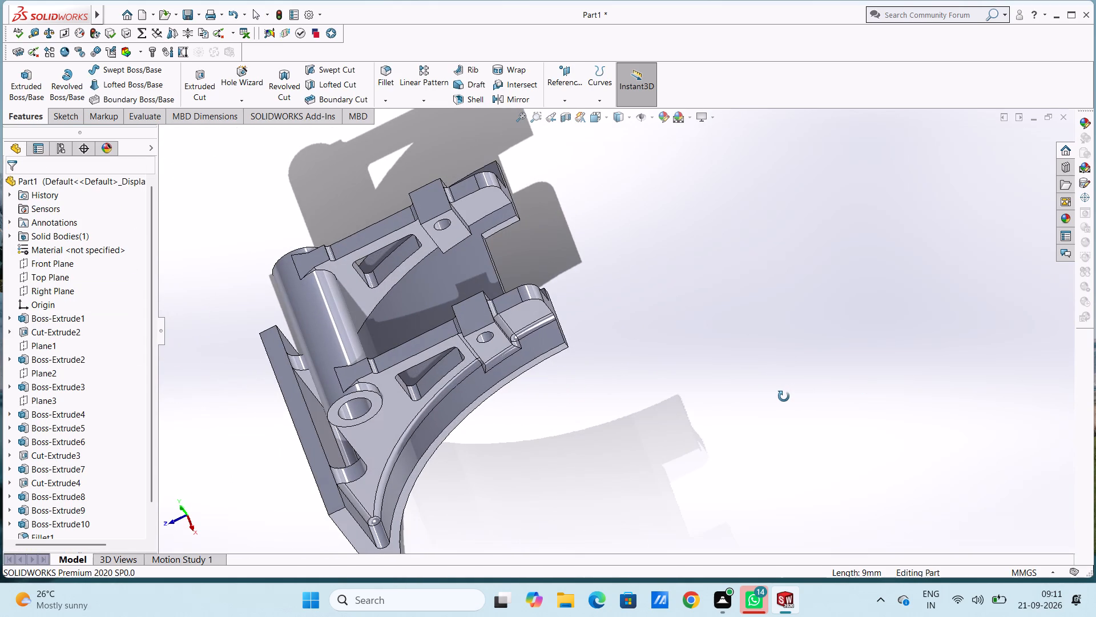
middle_drag(784, 396, 835, 313)
middle_drag(710, 444, 708, 444)
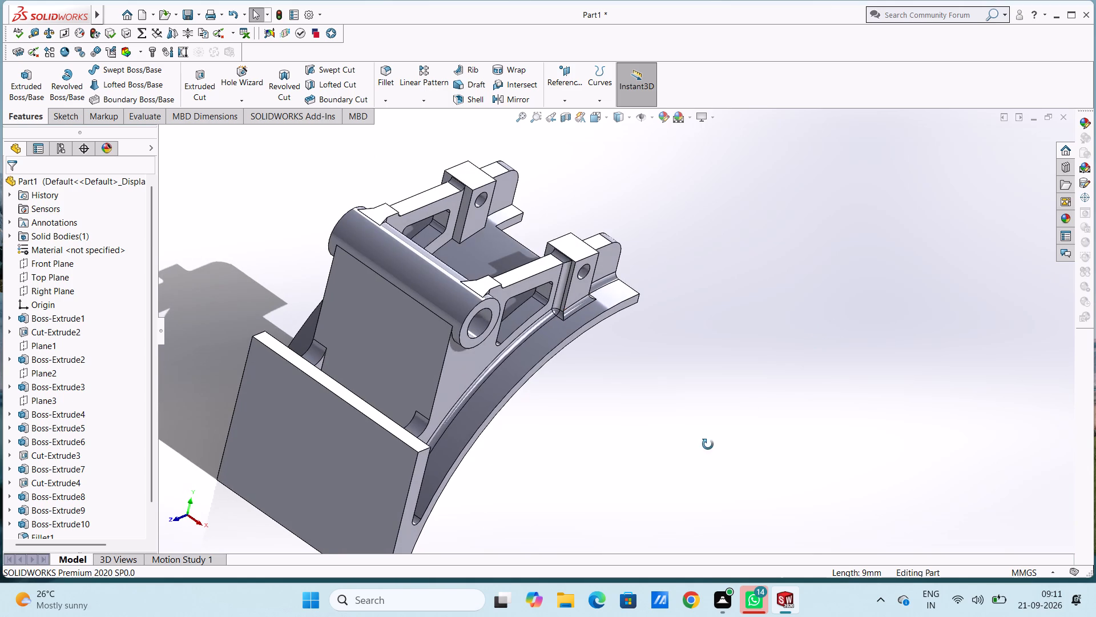
middle_drag(708, 444, 692, 409)
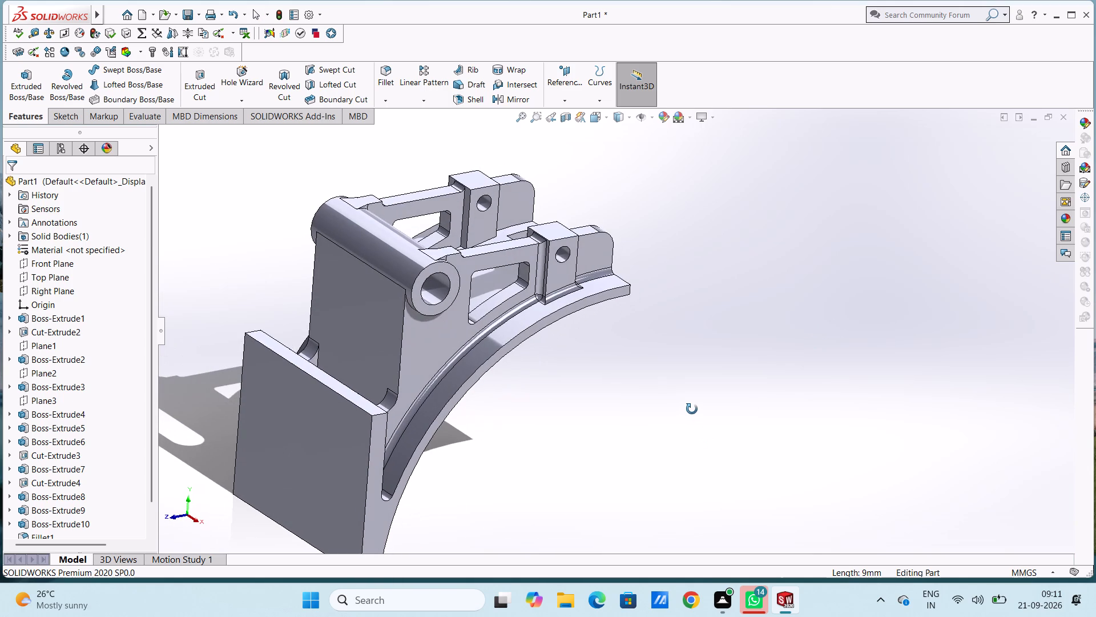
middle_drag(692, 409, 694, 409)
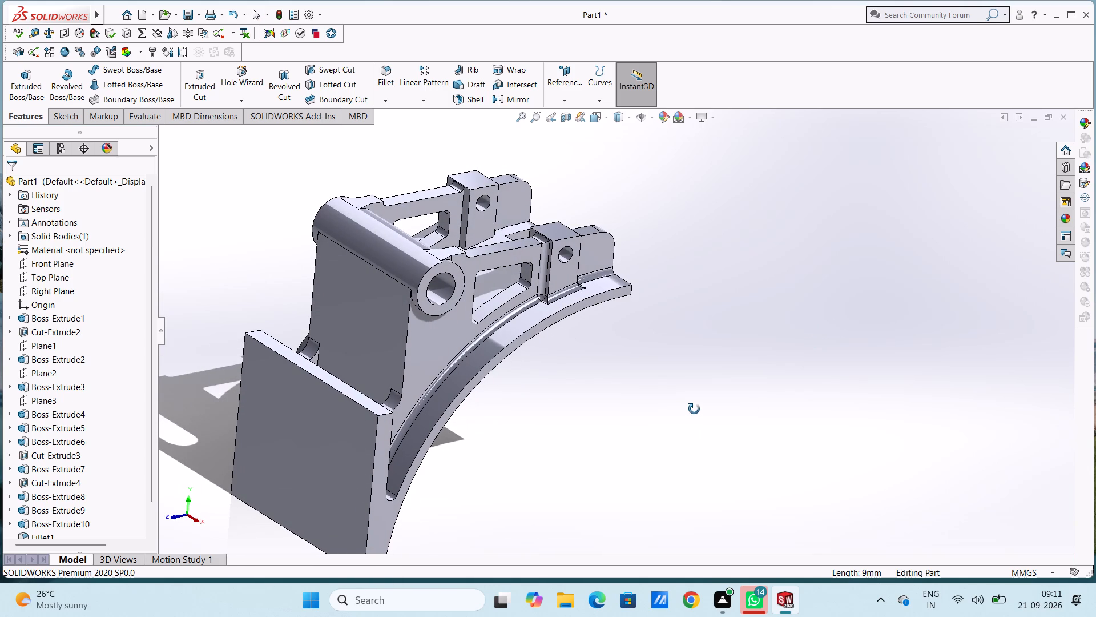
middle_drag(694, 409, 552, 456)
middle_drag(547, 461, 299, 484)
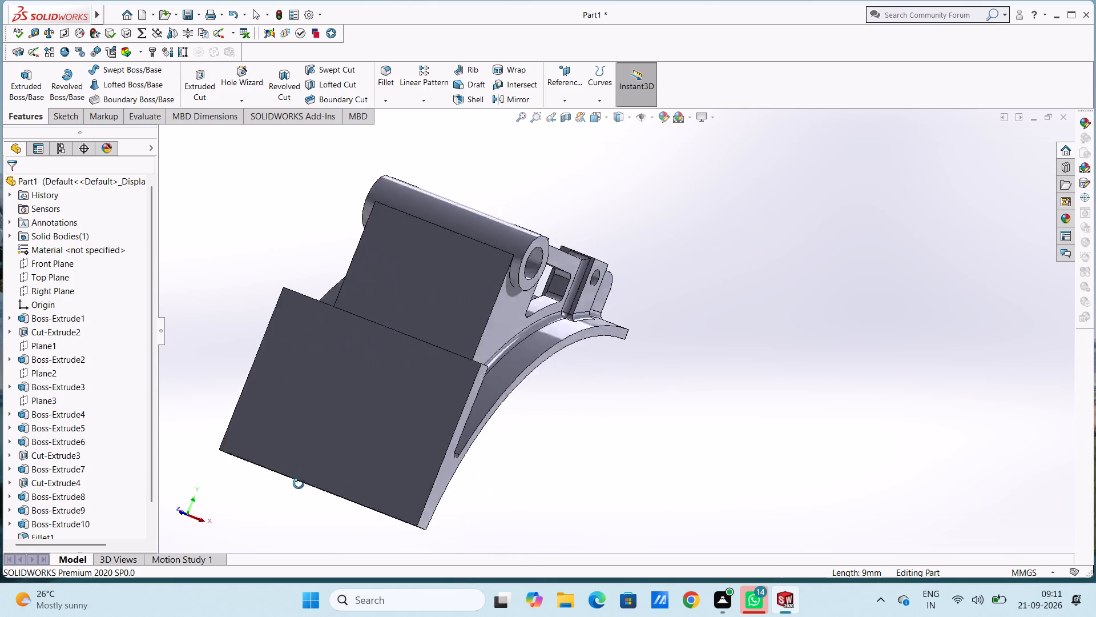
middle_drag(299, 484, 212, 406)
scroll(269, 366, down, 4)
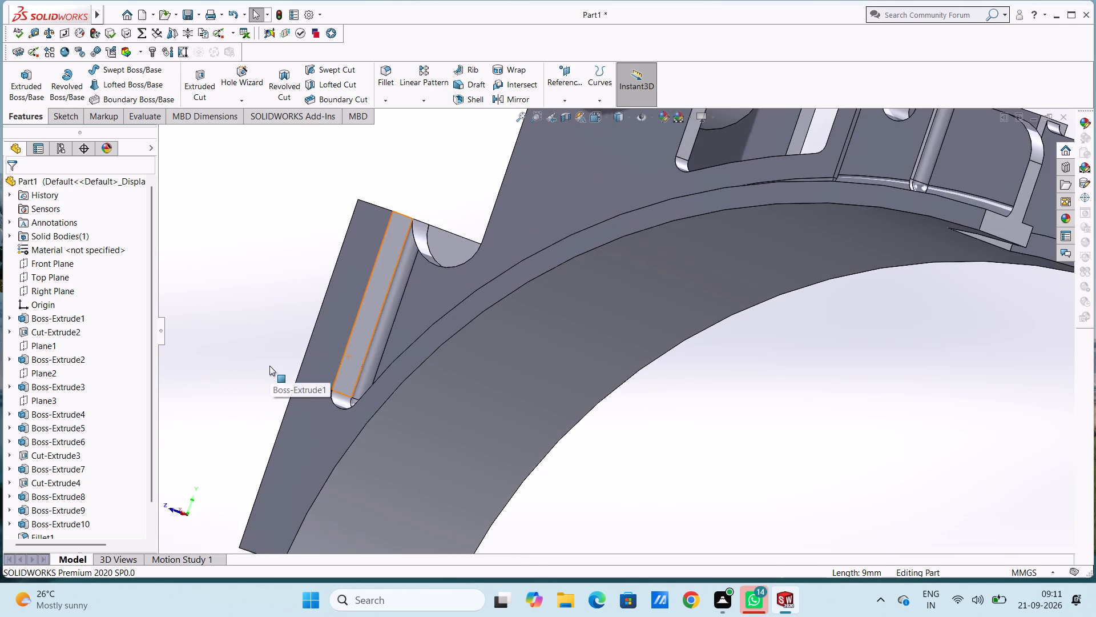
middle_drag(269, 366, 243, 450)
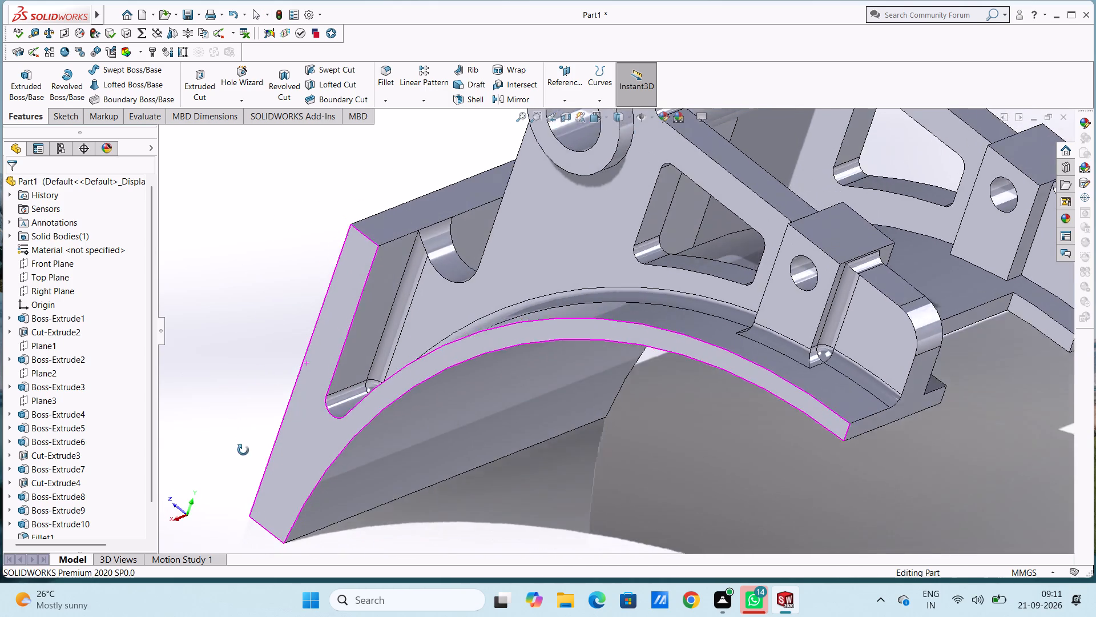
middle_drag(243, 450, 232, 435)
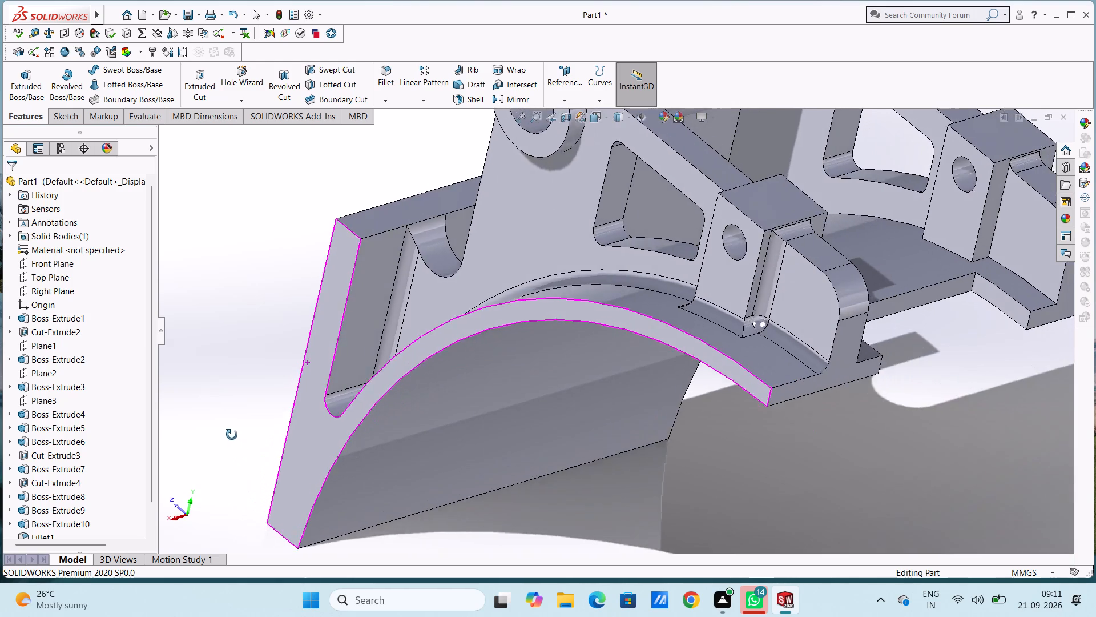
middle_drag(232, 435, 168, 426)
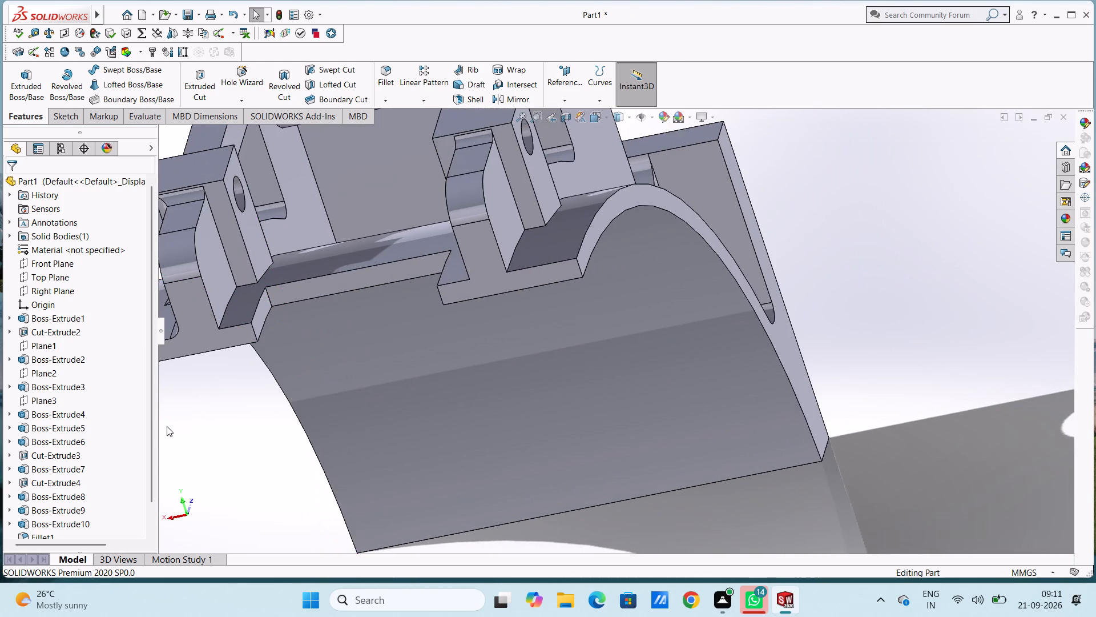
Fillet seven edges on the already partly filleted arm's inner side, around its hole block and along the wall and rounded-end bases, with 5 mm radius.
scroll(380, 384, up, 3)
middle_drag(443, 387, 421, 432)
scroll(327, 404, down, 5)
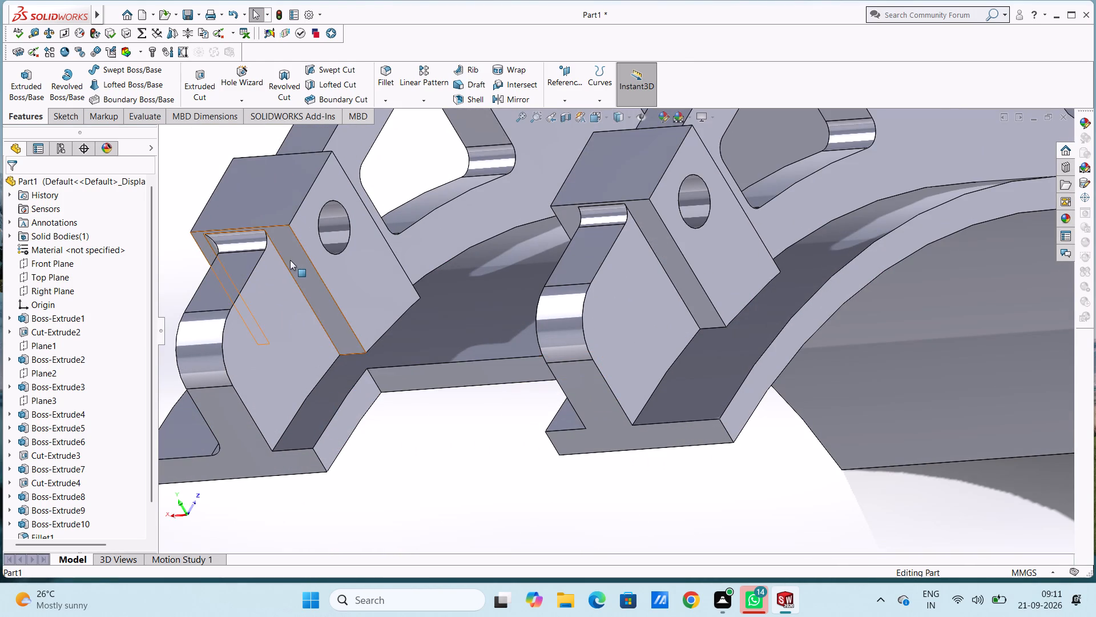
click(286, 266)
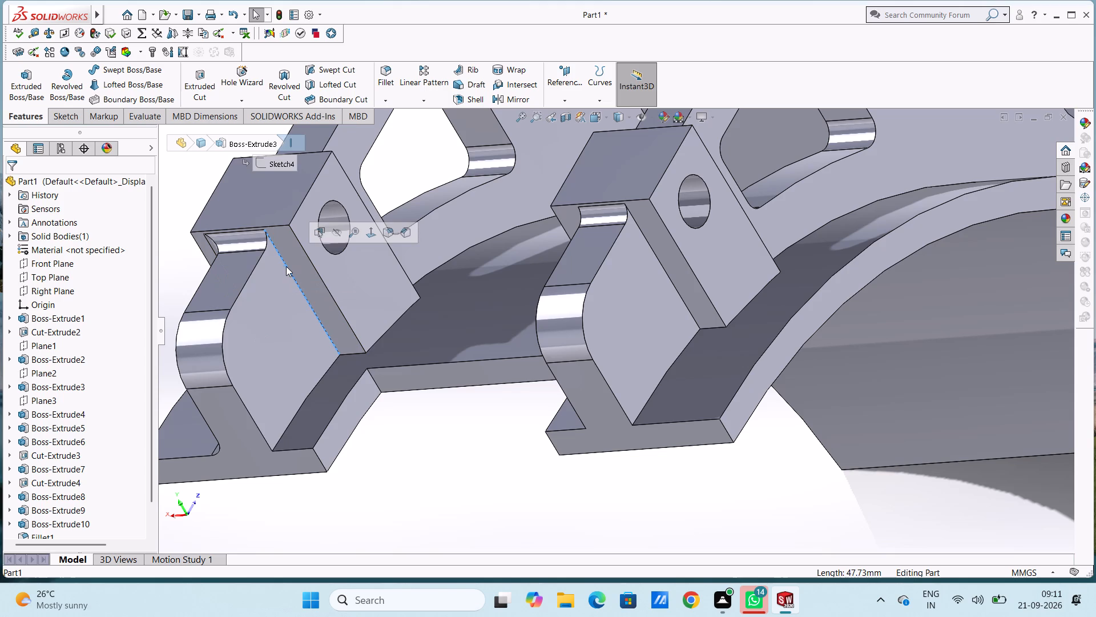
click(294, 415)
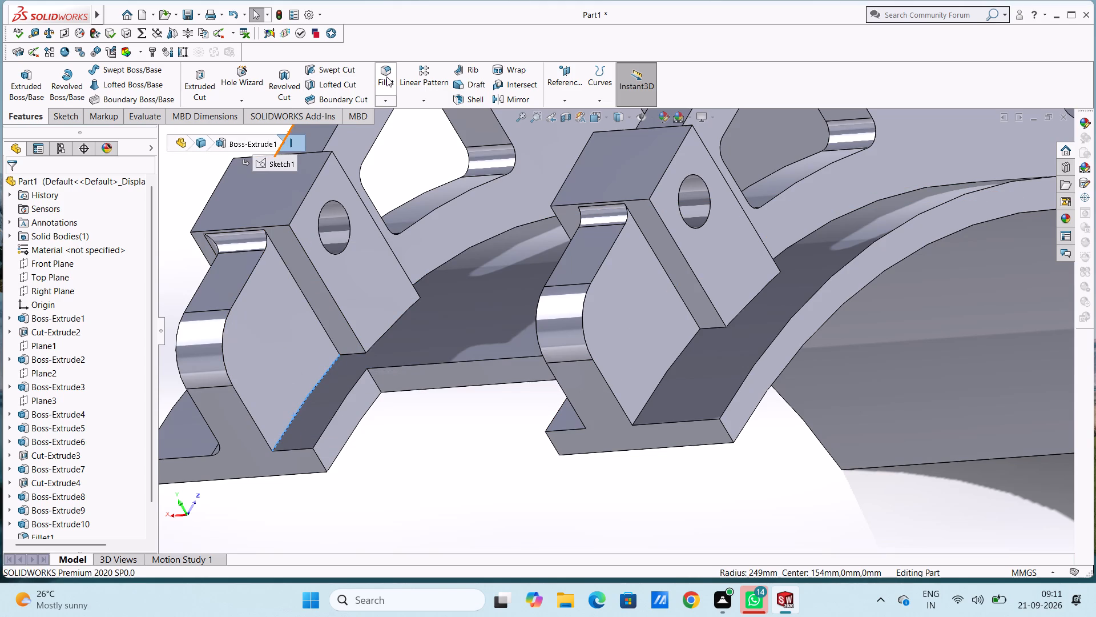
click(386, 77)
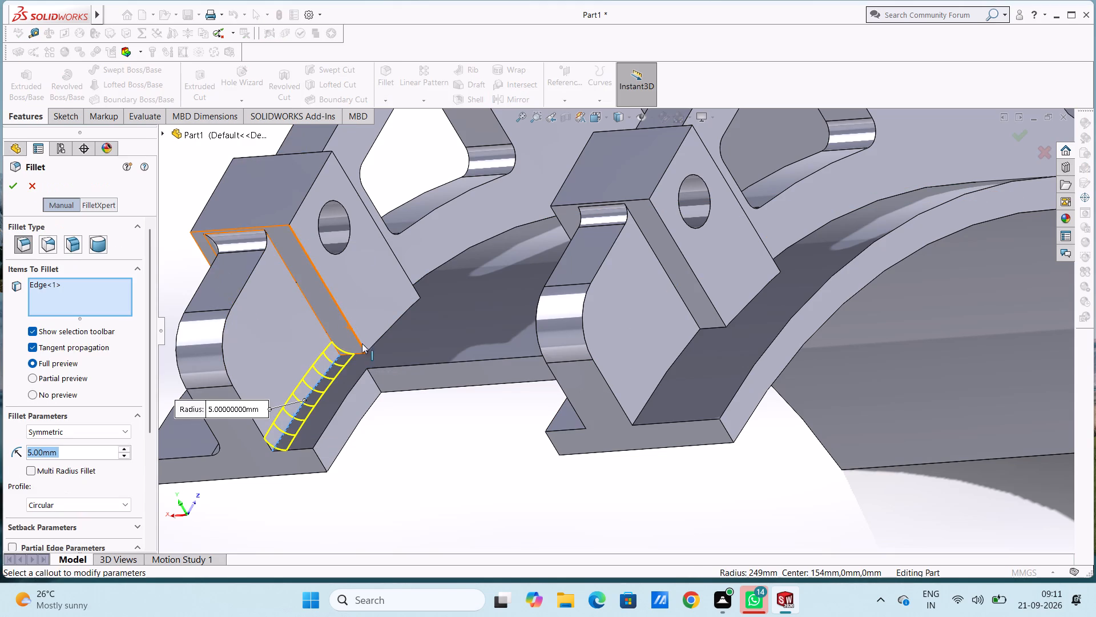
click(361, 354)
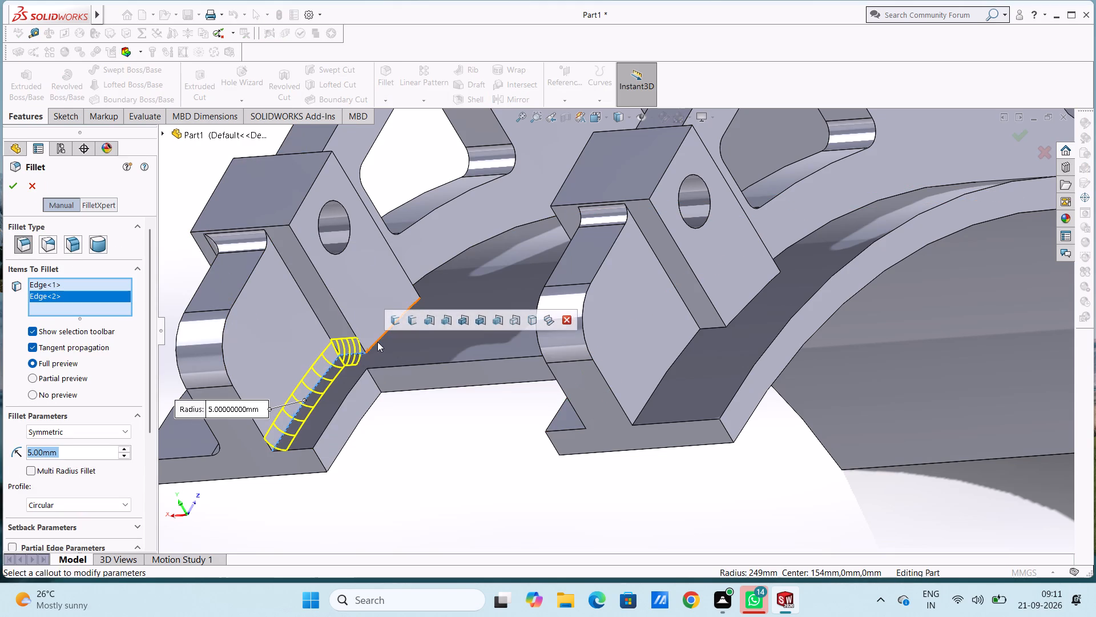
click(378, 341)
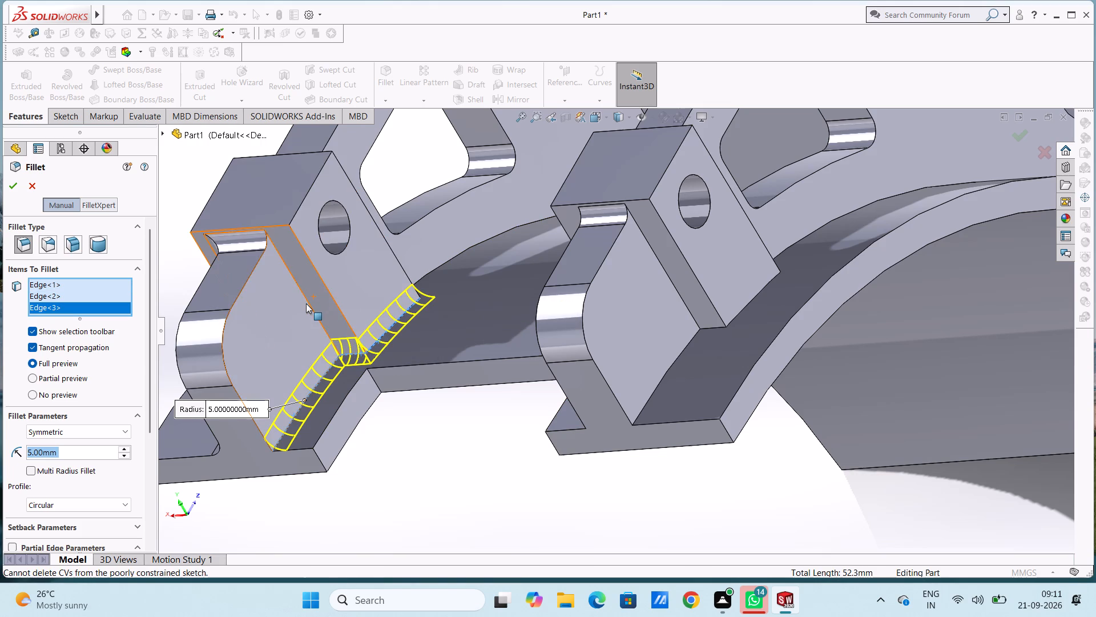
click(308, 301)
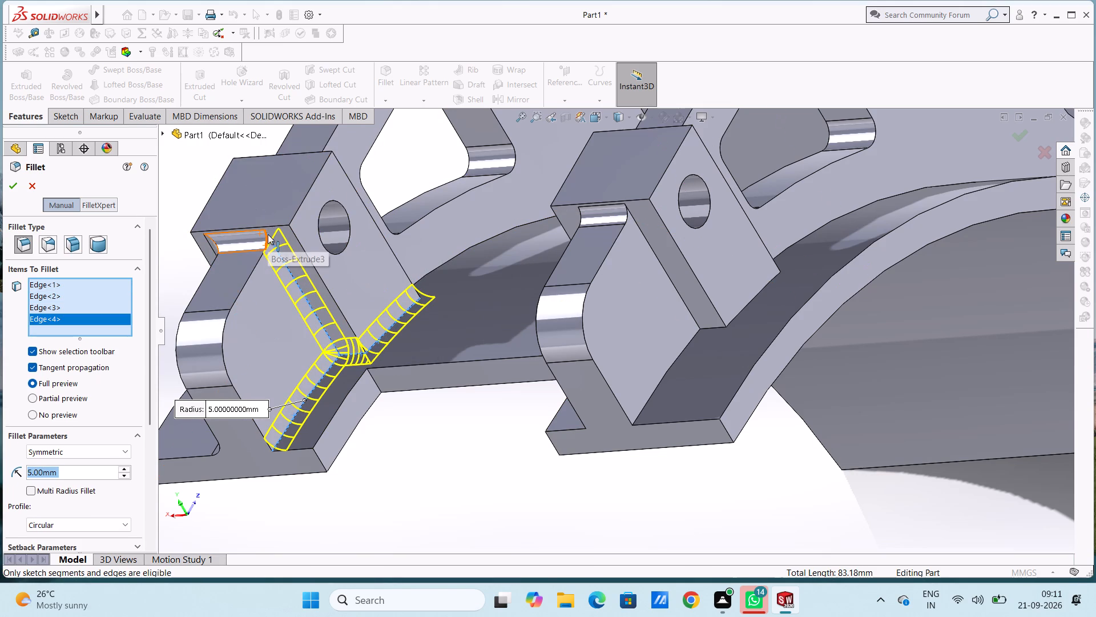
middle_drag(437, 235, 416, 390)
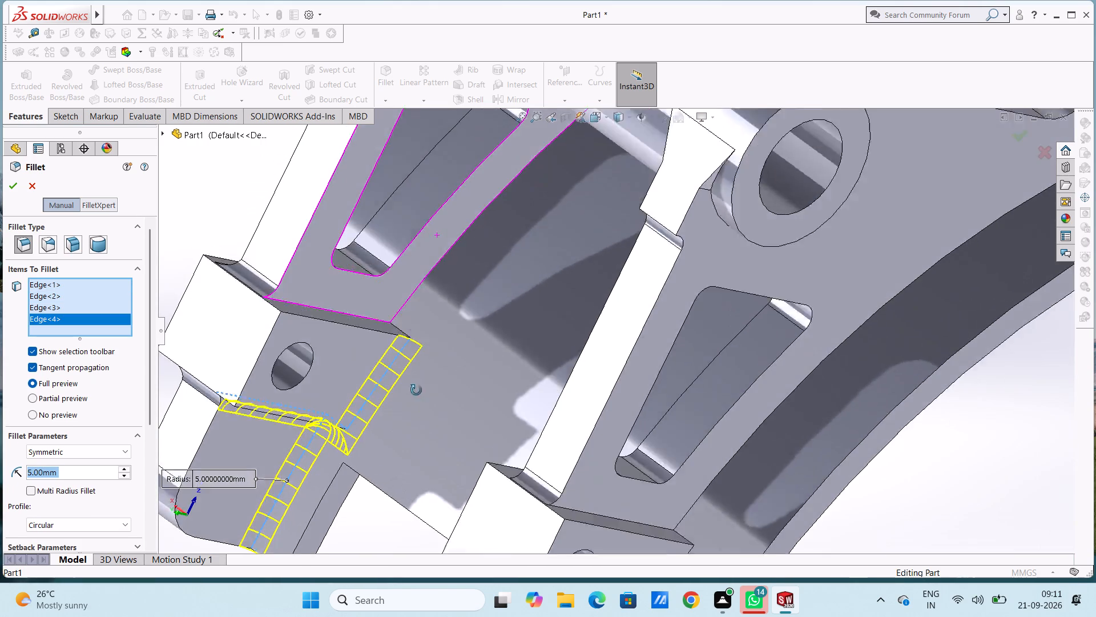
middle_drag(416, 390, 413, 418)
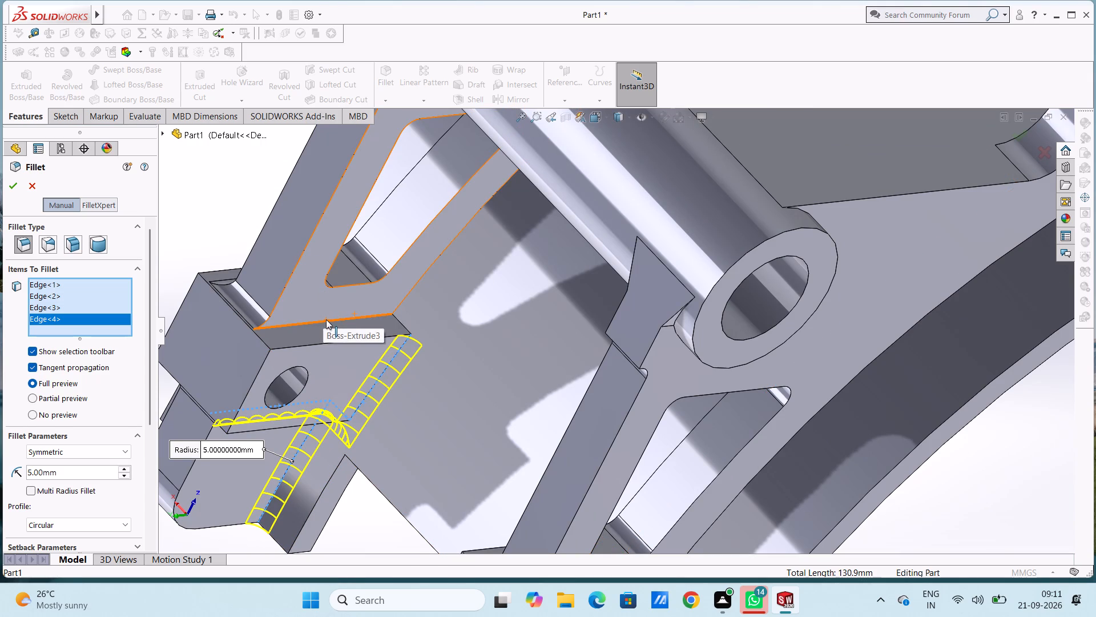
click(326, 319)
click(408, 330)
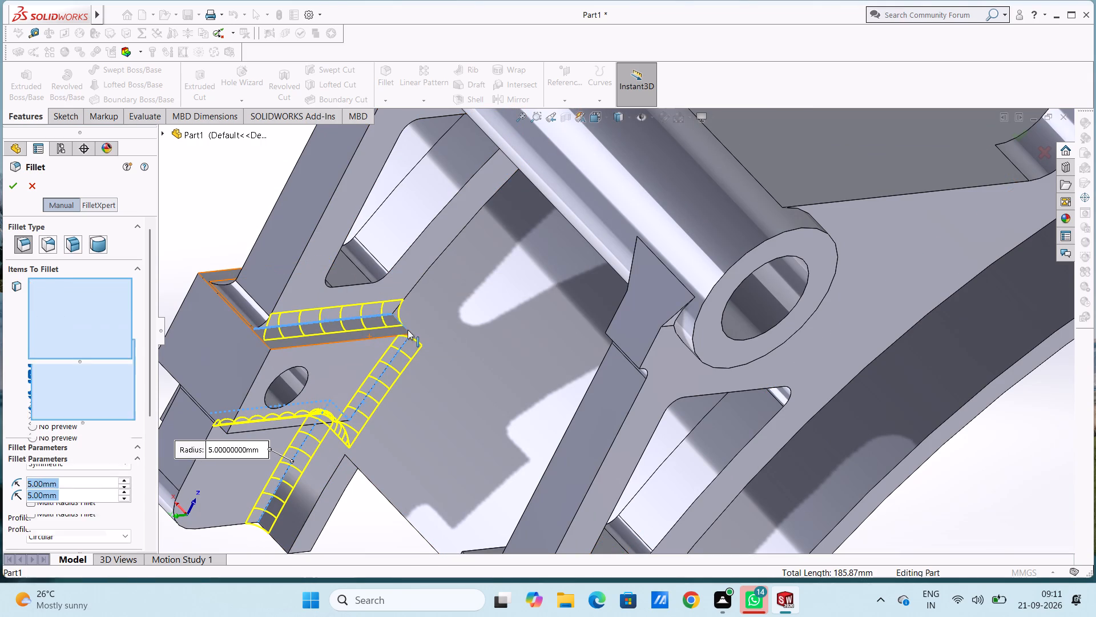
click(419, 281)
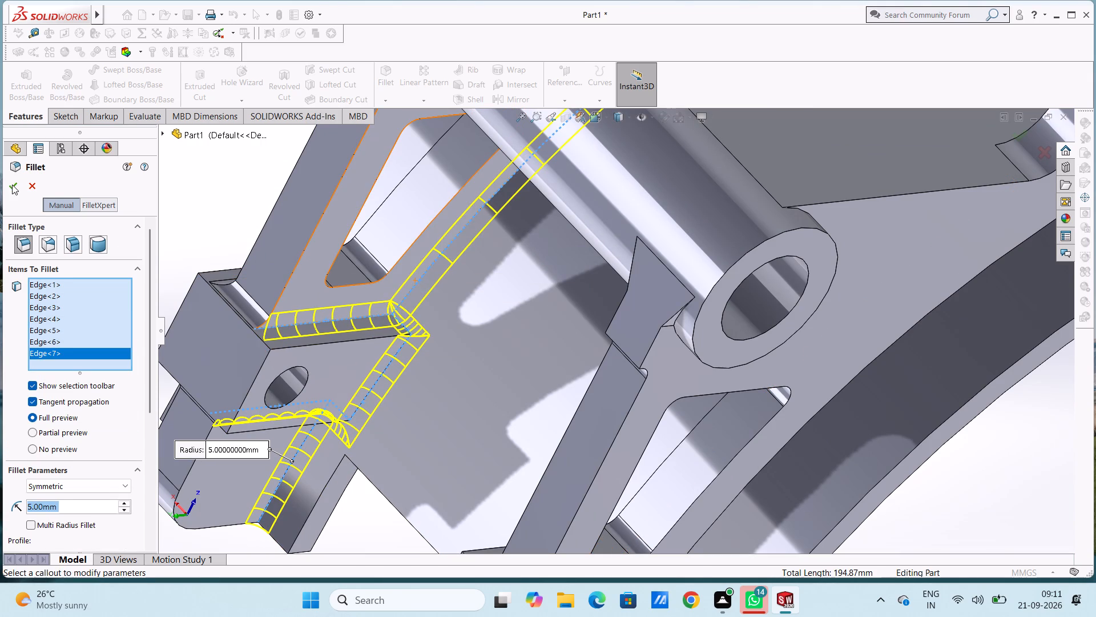
click(13, 186)
click(192, 209)
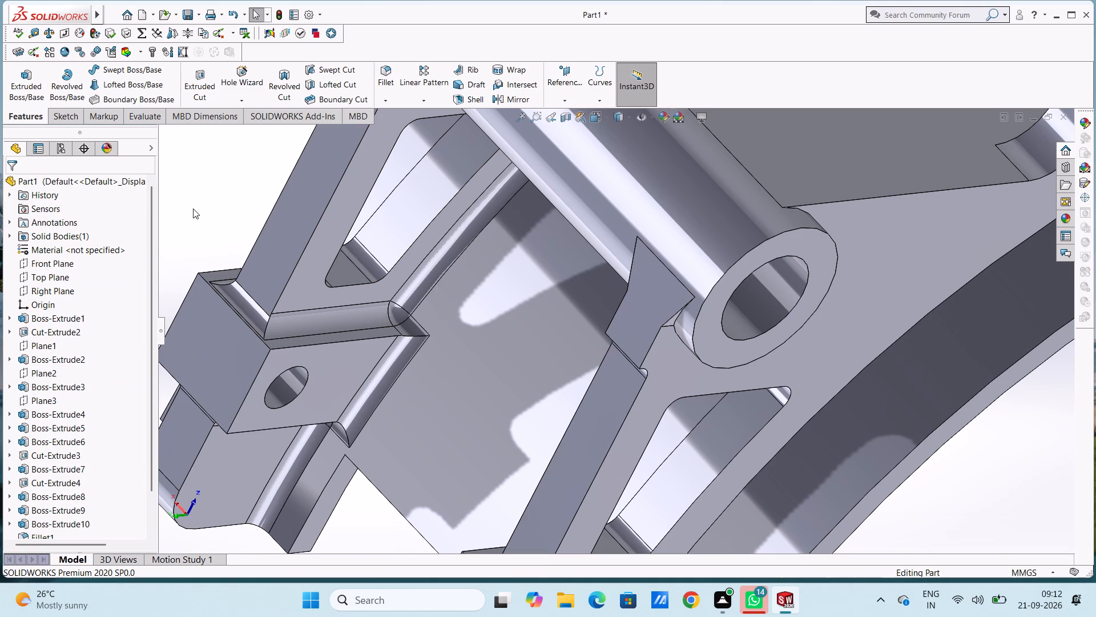
Select the cross wall's base edge between the arms and its corner edge with the unfilleted arm for a 5 mm fillet.
middle_drag(199, 213, 229, 242)
scroll(229, 242, up, 5)
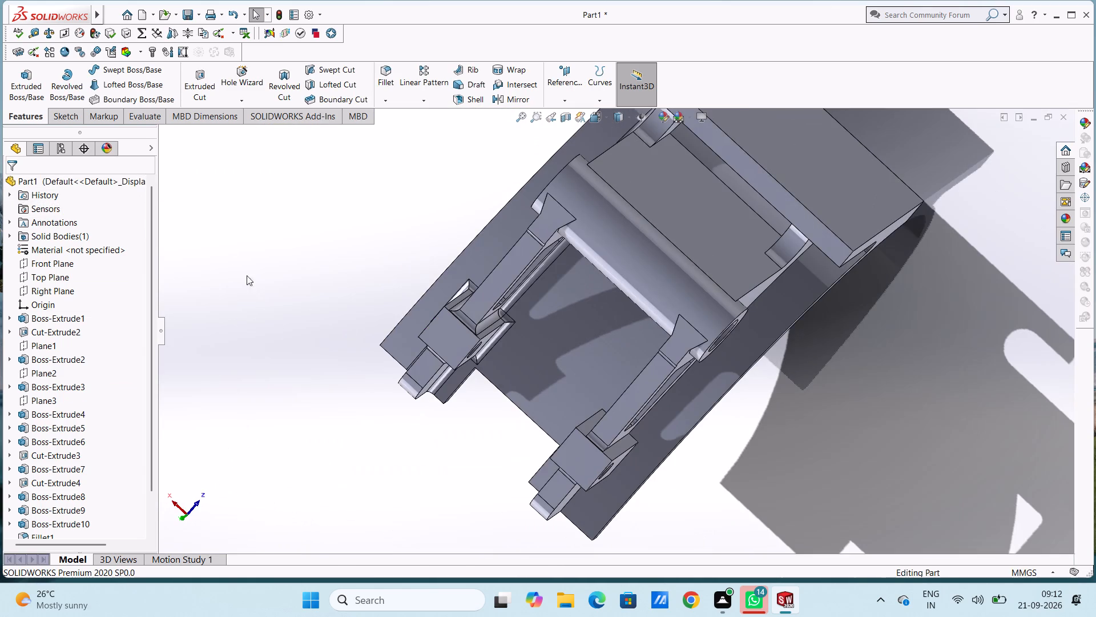
middle_drag(331, 400, 348, 287)
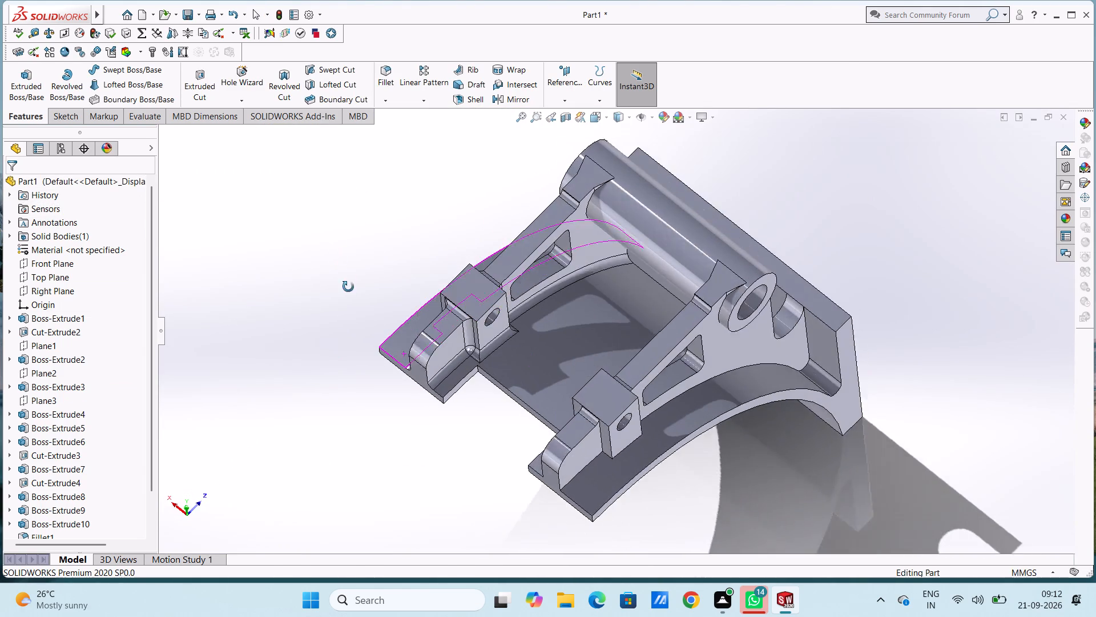
middle_drag(348, 287, 352, 289)
middle_drag(353, 289, 373, 299)
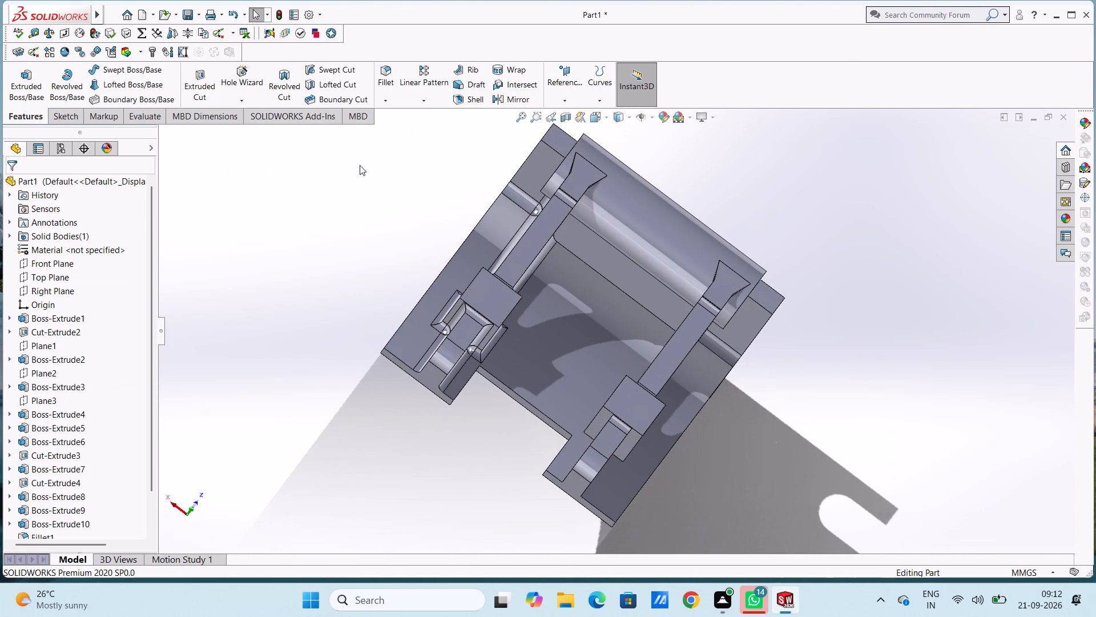
click(378, 75)
scroll(635, 283, down, 5)
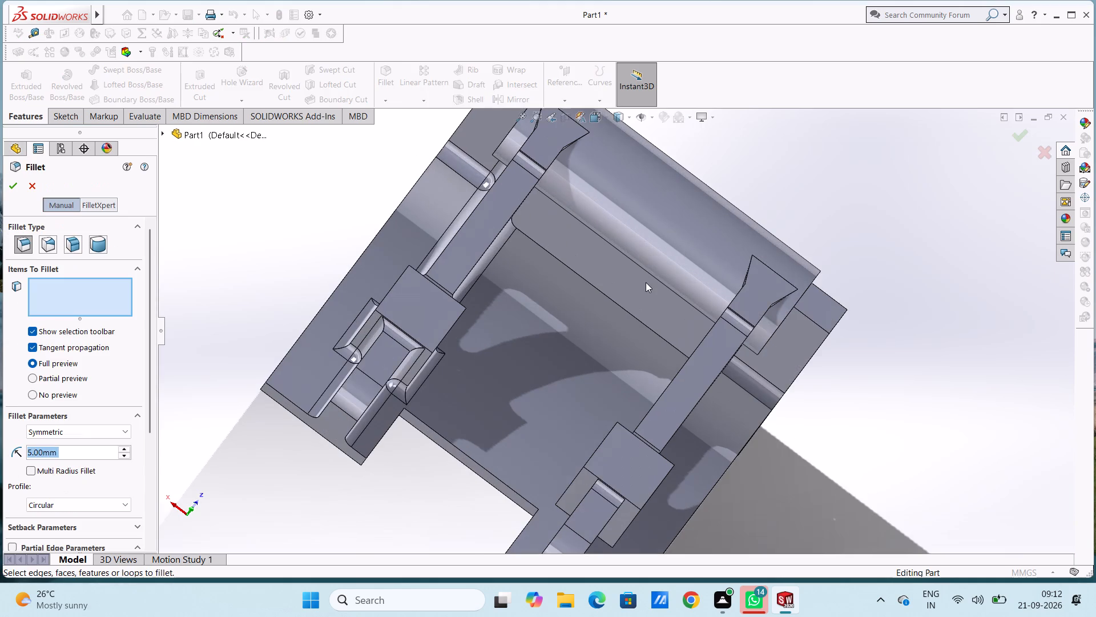
scroll(646, 282, down, 3)
click(611, 345)
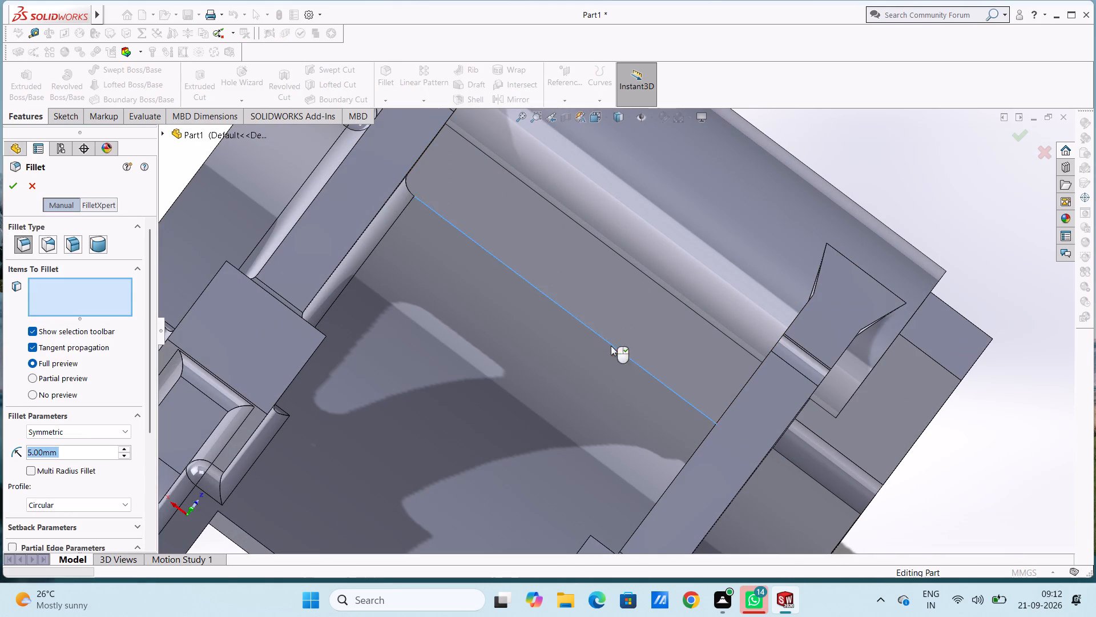
middle_drag(613, 346, 649, 339)
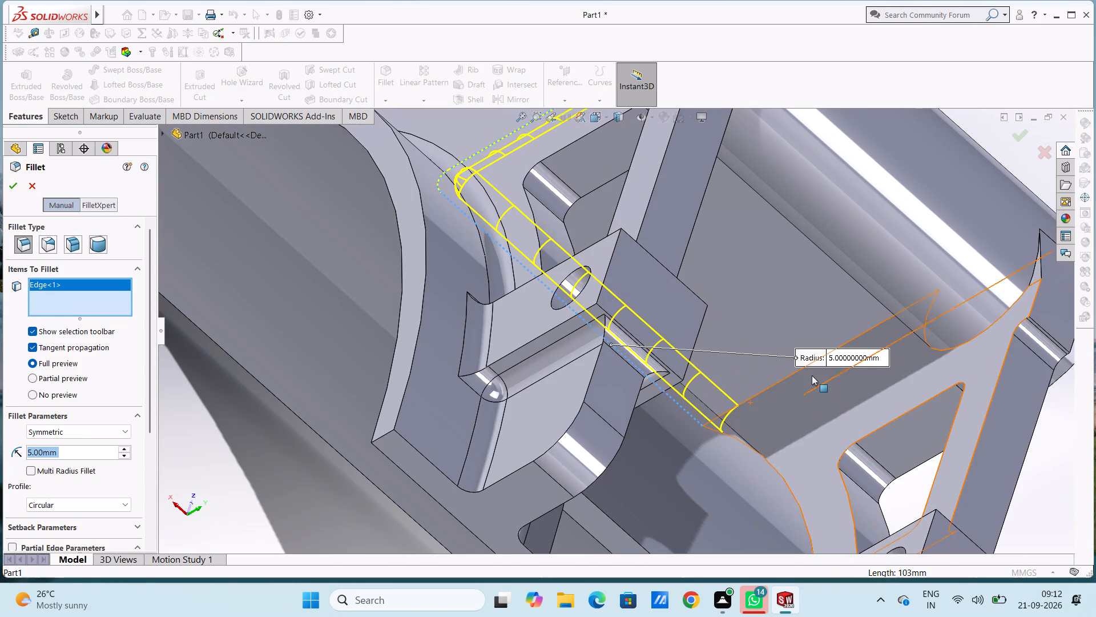
click(788, 376)
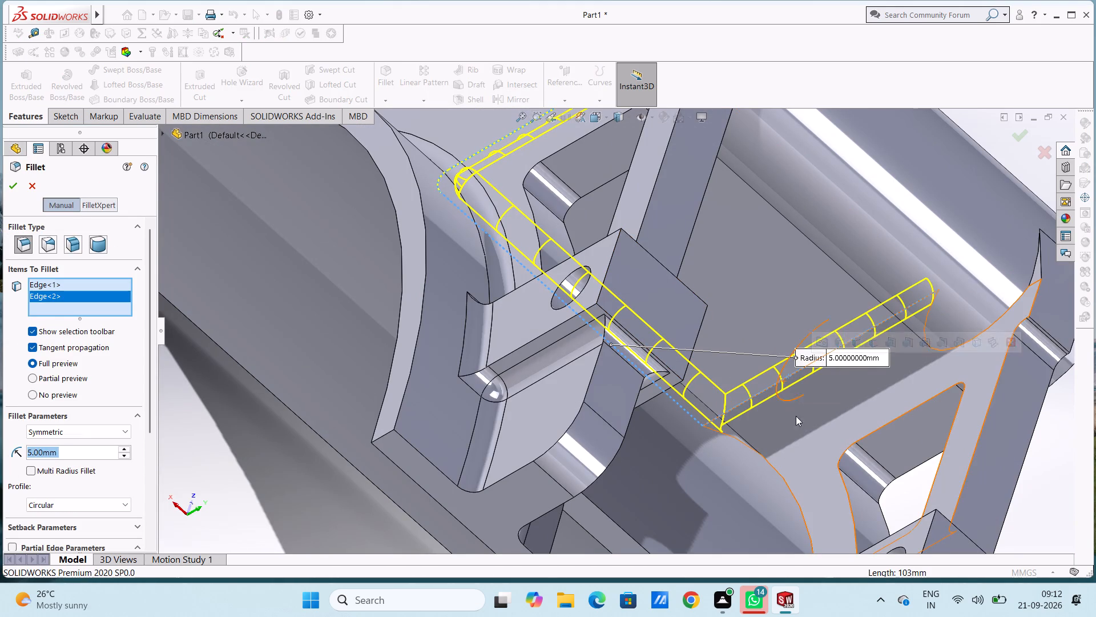
Add six edges on the unfilleted arm's inner side to the 5 mm fillet: the wall's curved base and the hole block's base and side edges.
scroll(798, 427, up, 4)
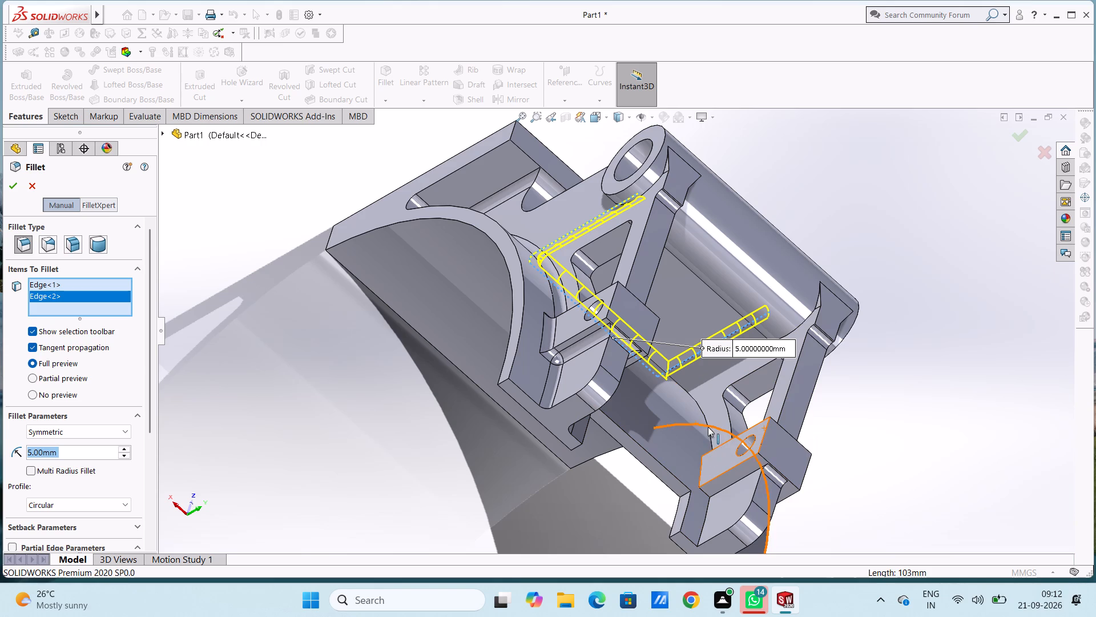
click(710, 430)
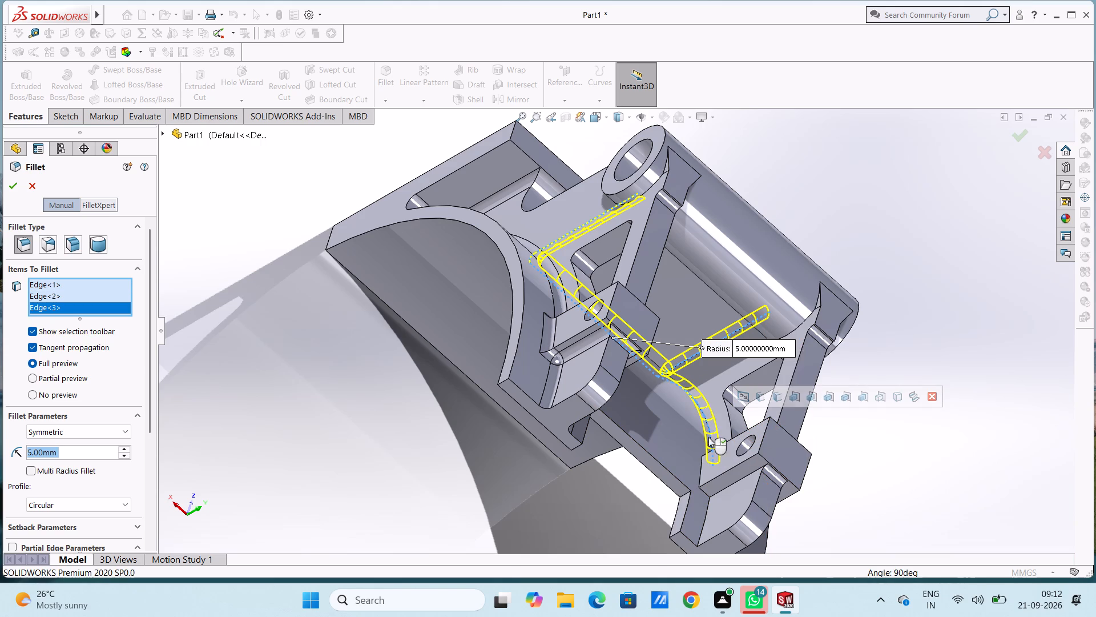
click(699, 471)
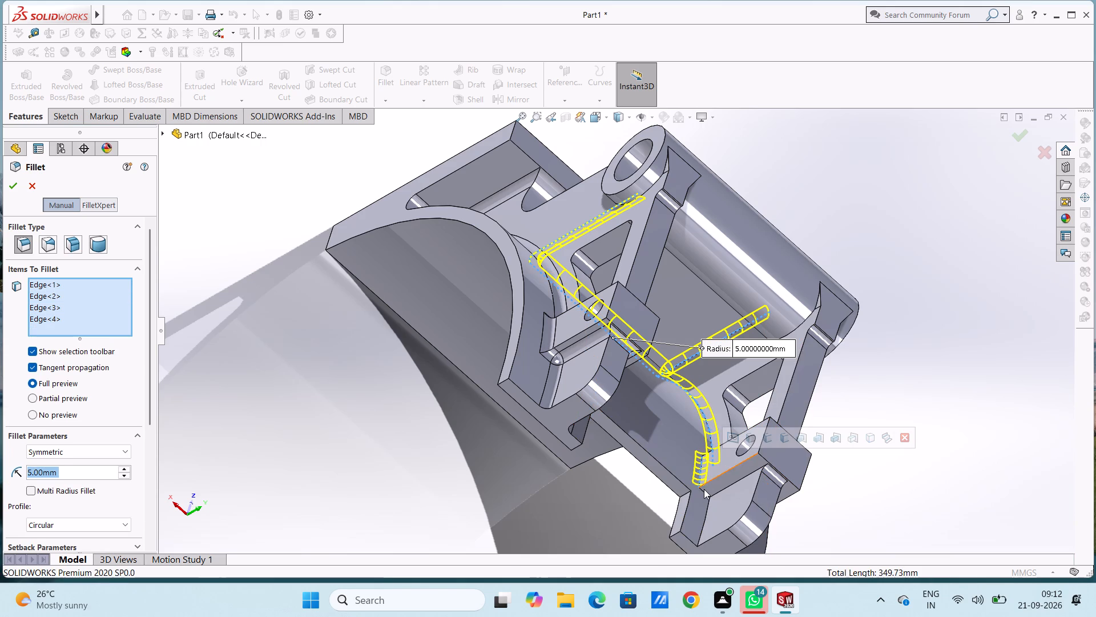
click(705, 495)
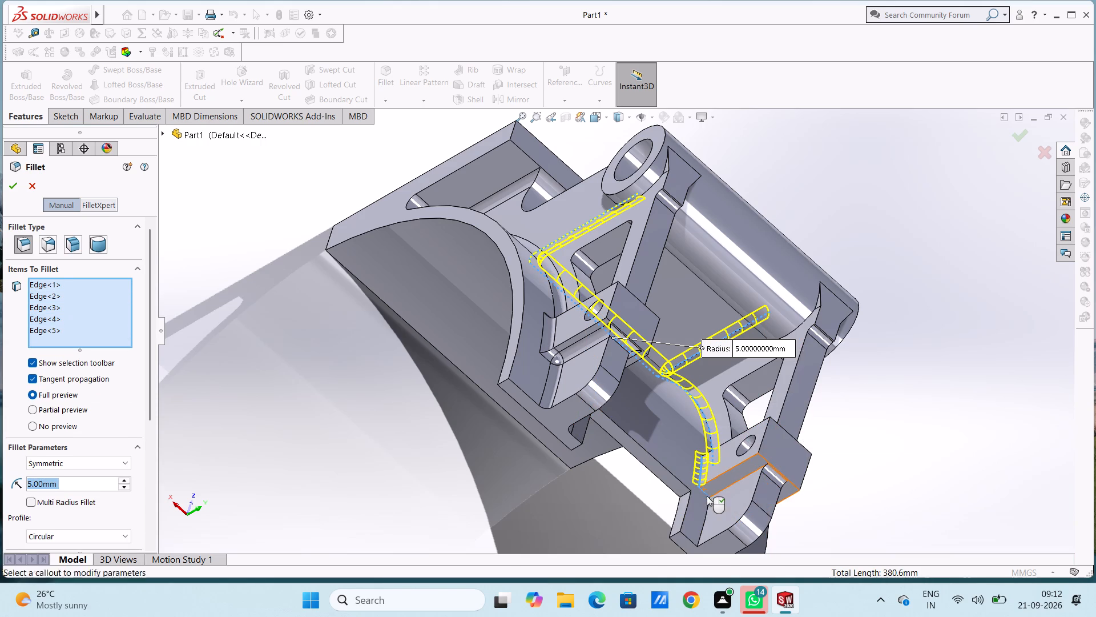
click(730, 487)
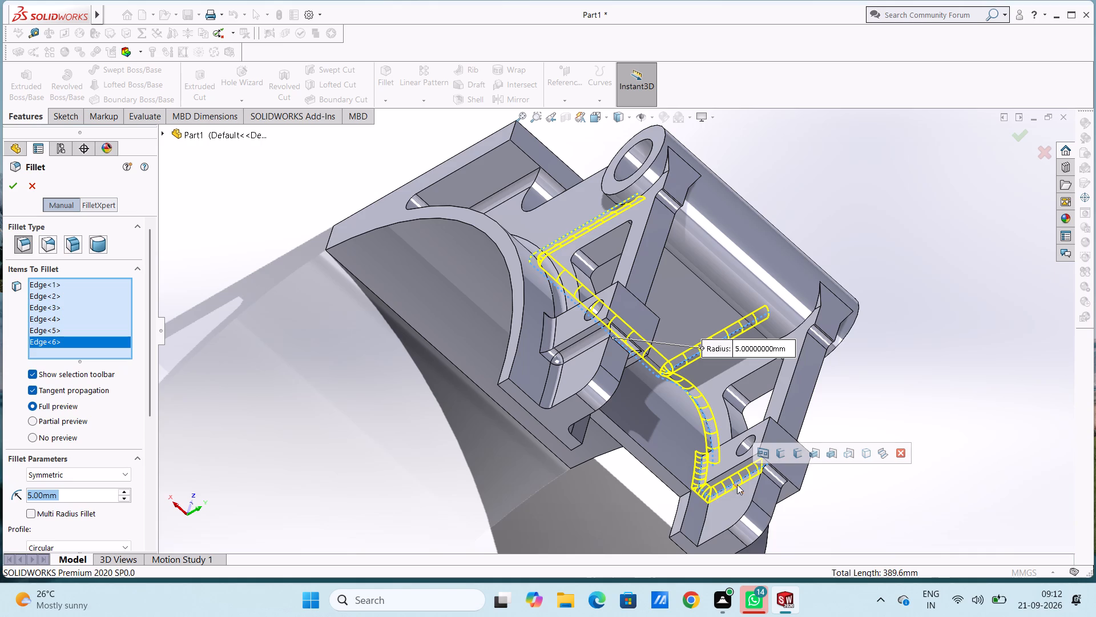
scroll(756, 387, down, 1)
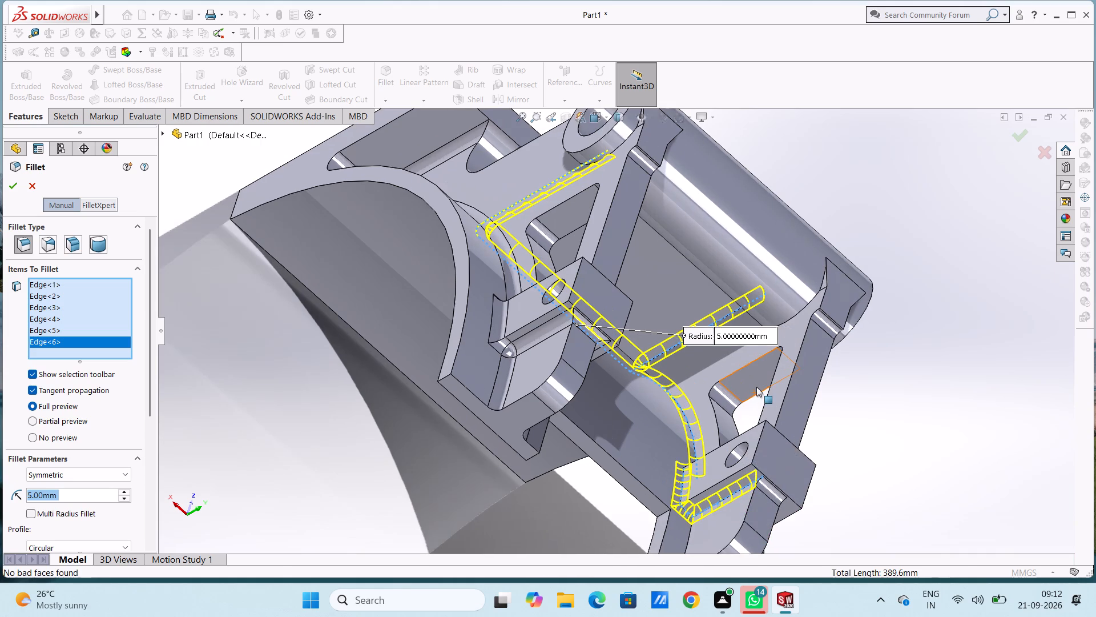
scroll(751, 395, down, 1)
middle_drag(751, 395, 693, 480)
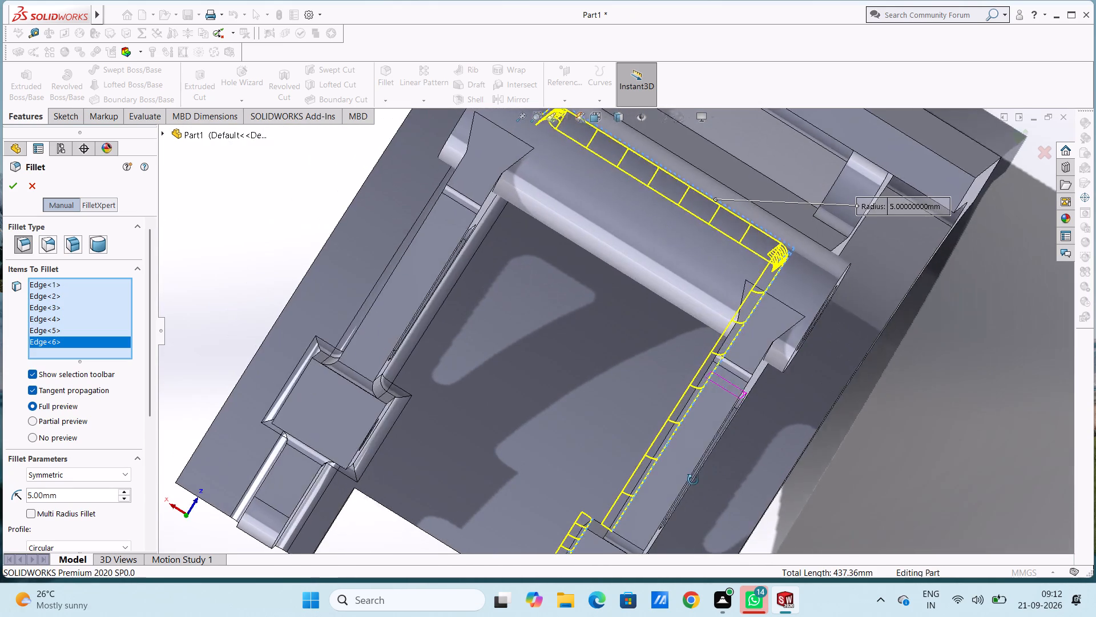
middle_drag(693, 480, 694, 492)
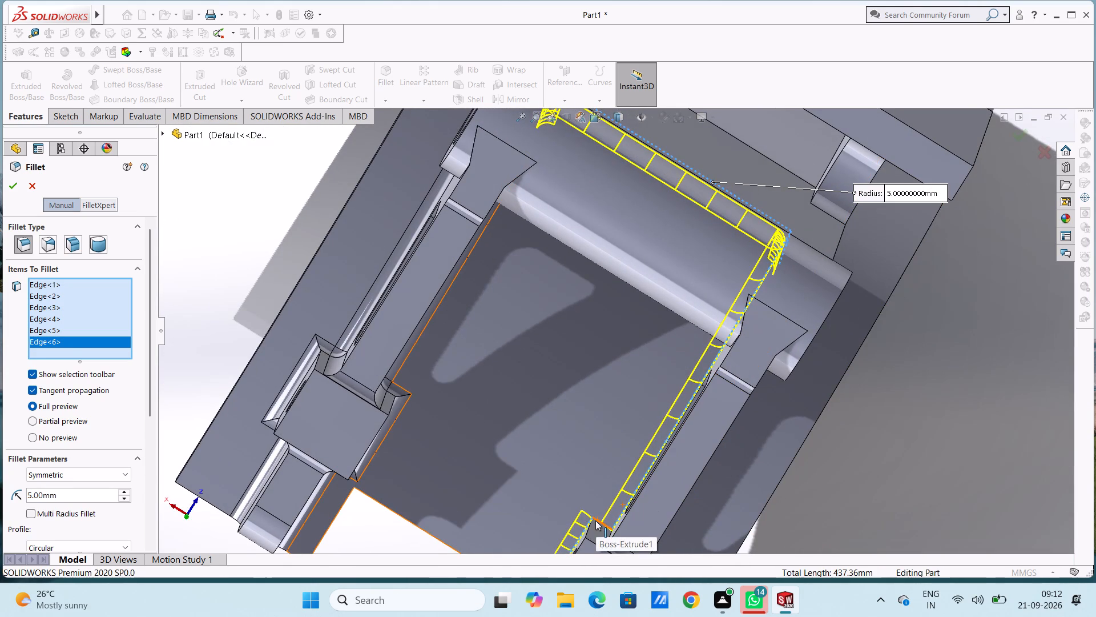
click(595, 520)
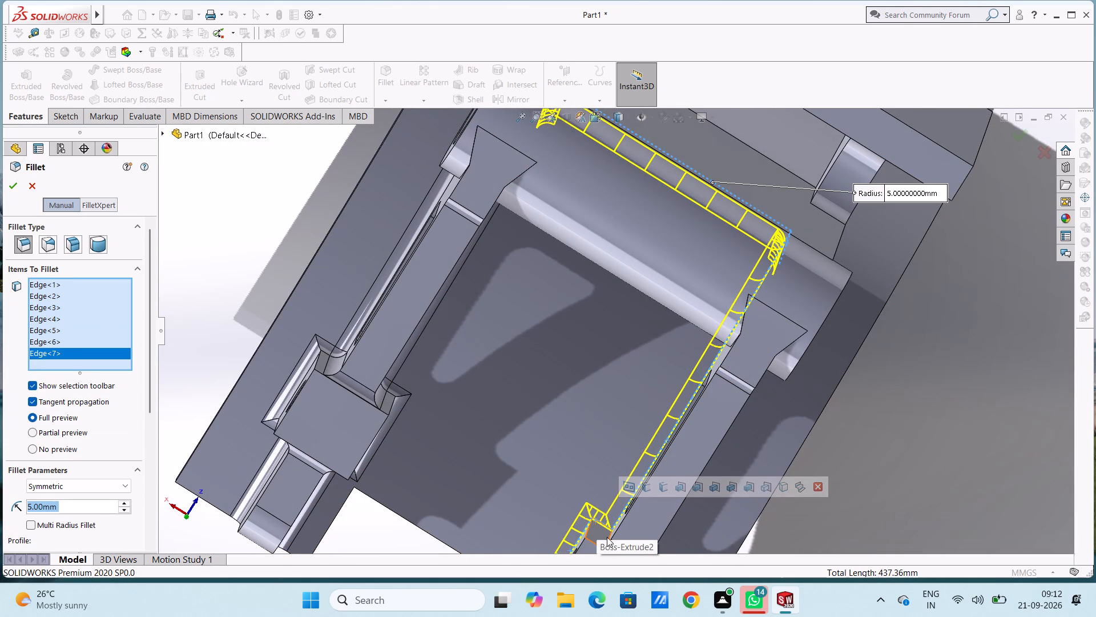
click(608, 539)
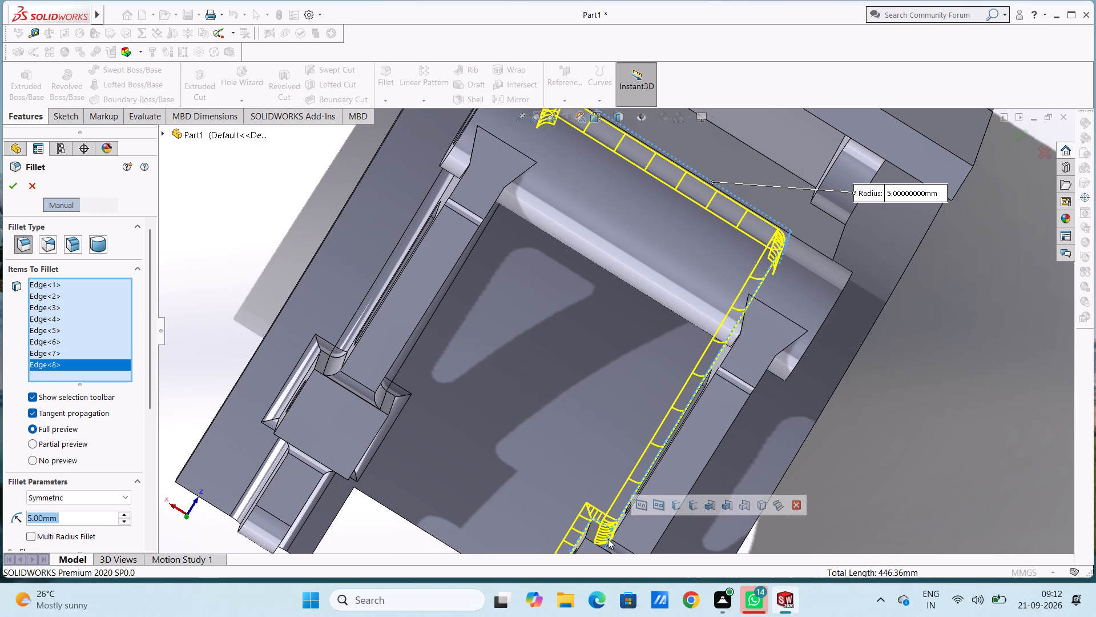
Add five edges around the hole block's outer side, both vertical sides and three at the base, and apply the 5 mm fillet.
middle_drag(608, 539, 668, 487)
scroll(668, 487, up, 3)
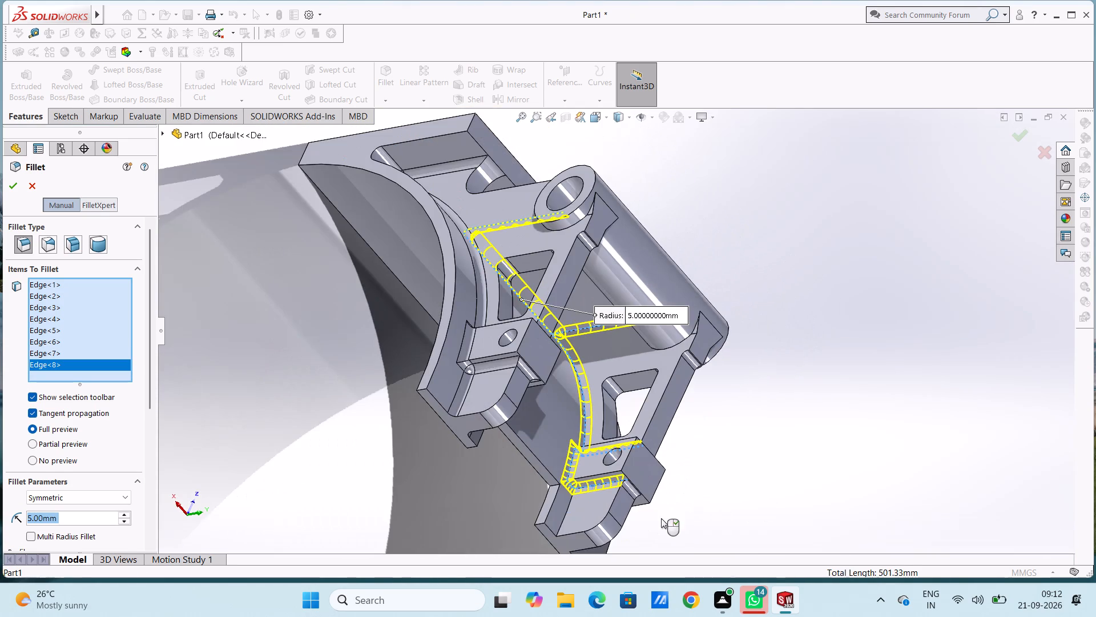
middle_drag(661, 518, 626, 386)
scroll(647, 519, up, 5)
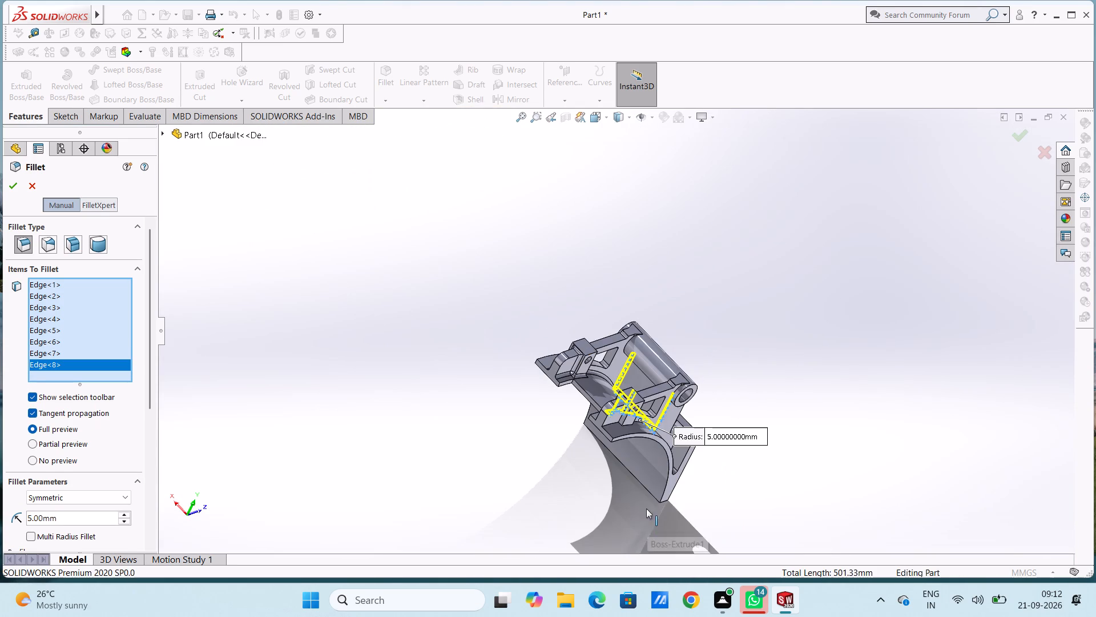
scroll(632, 436, down, 5)
scroll(615, 311, down, 7)
click(566, 431)
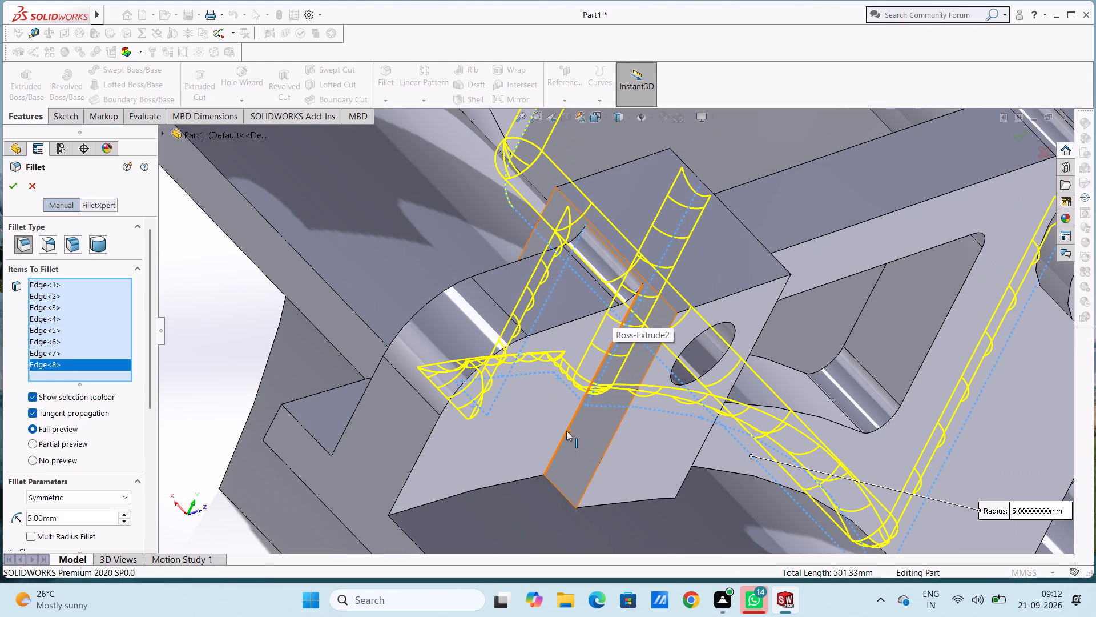
click(567, 499)
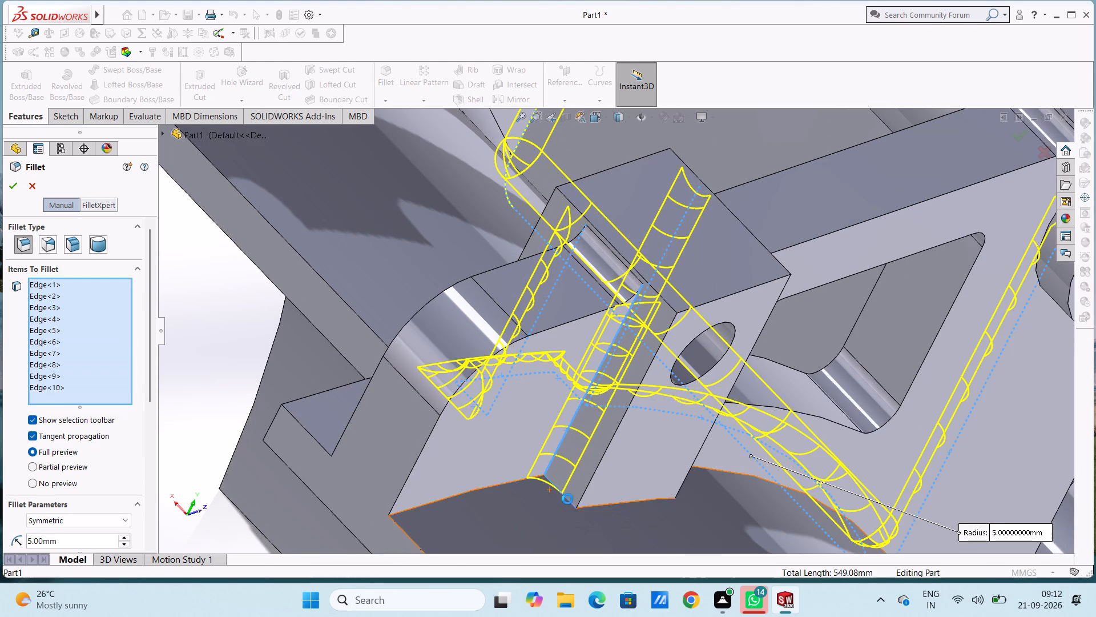
click(593, 505)
middle_drag(714, 505, 708, 508)
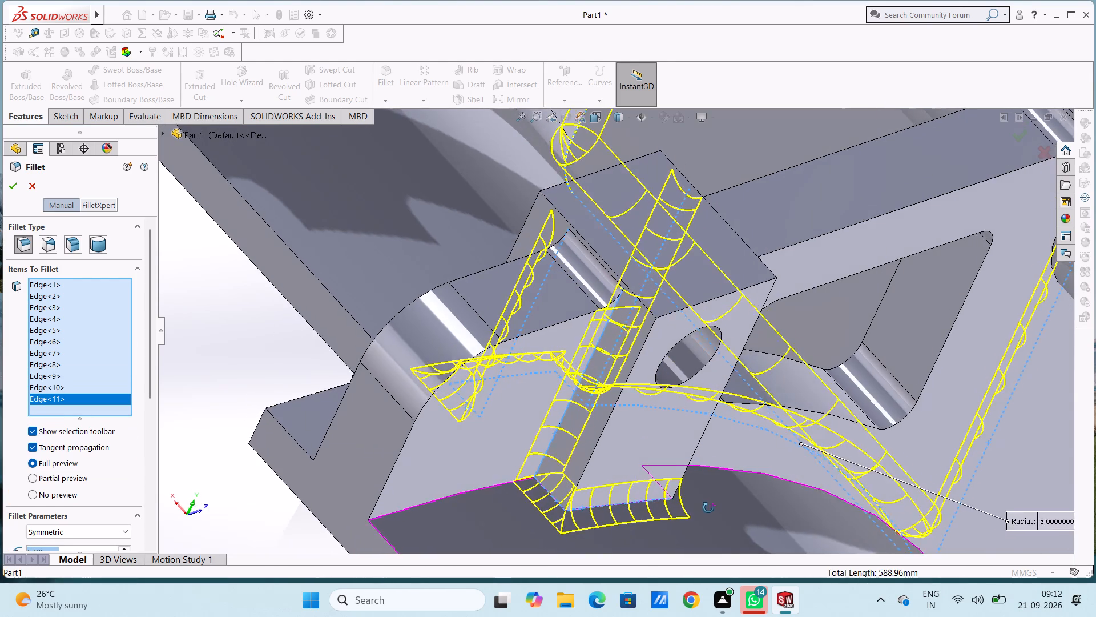
middle_drag(708, 508, 613, 476)
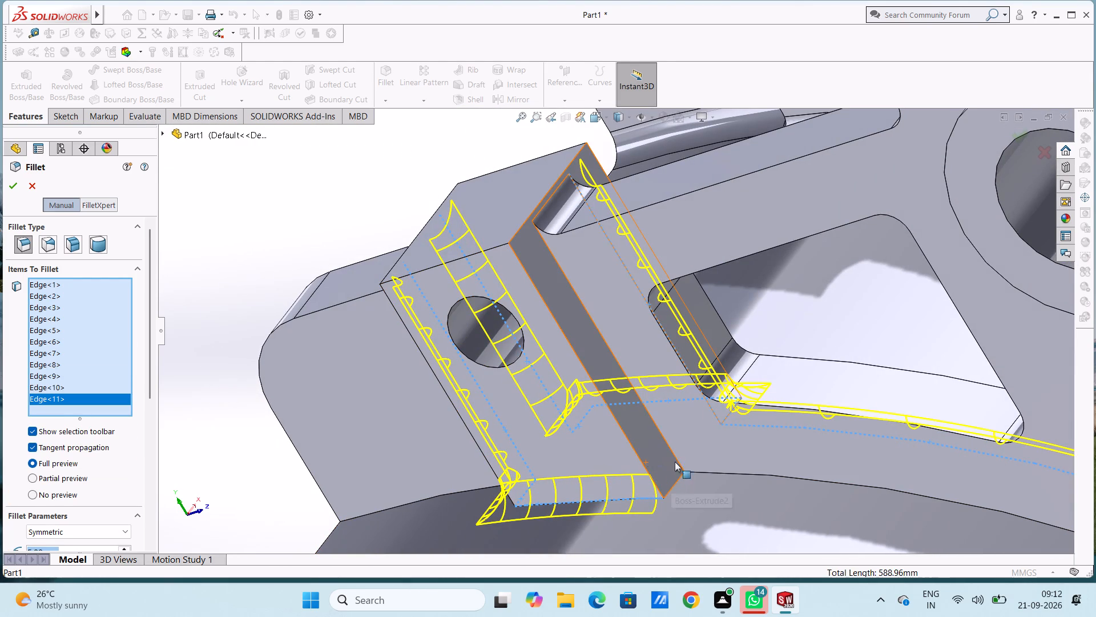
click(669, 445)
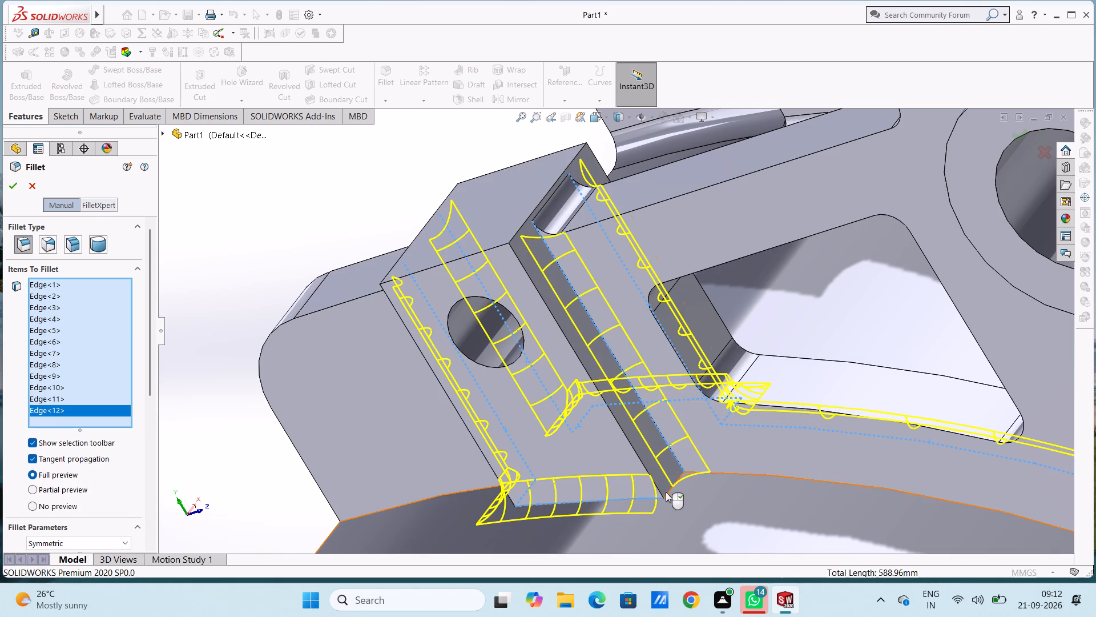
click(666, 492)
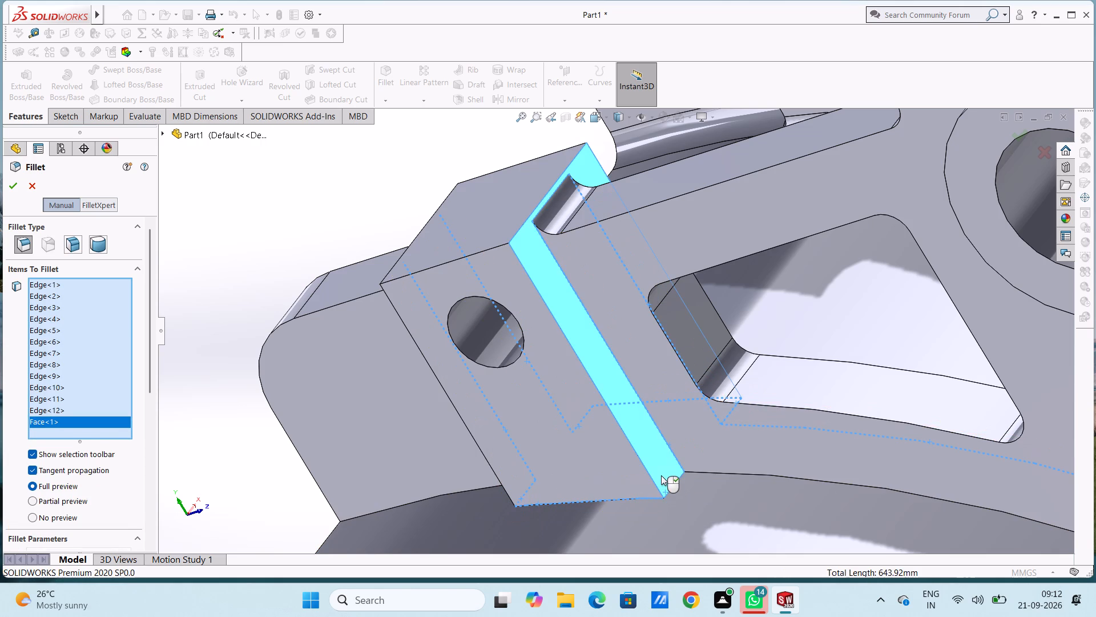
click(661, 475)
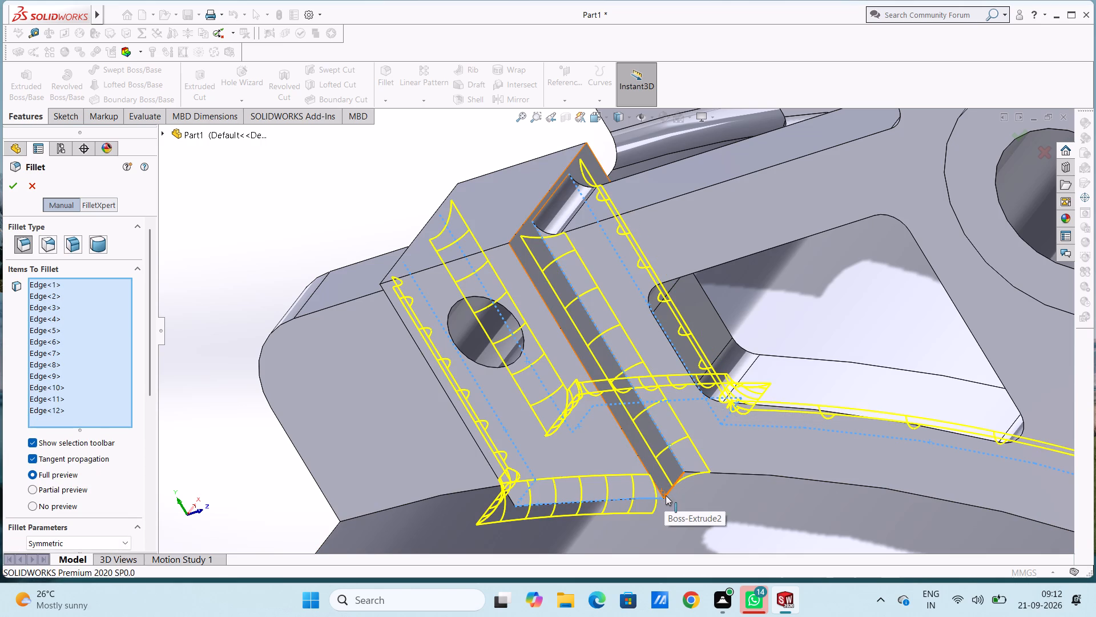
click(666, 495)
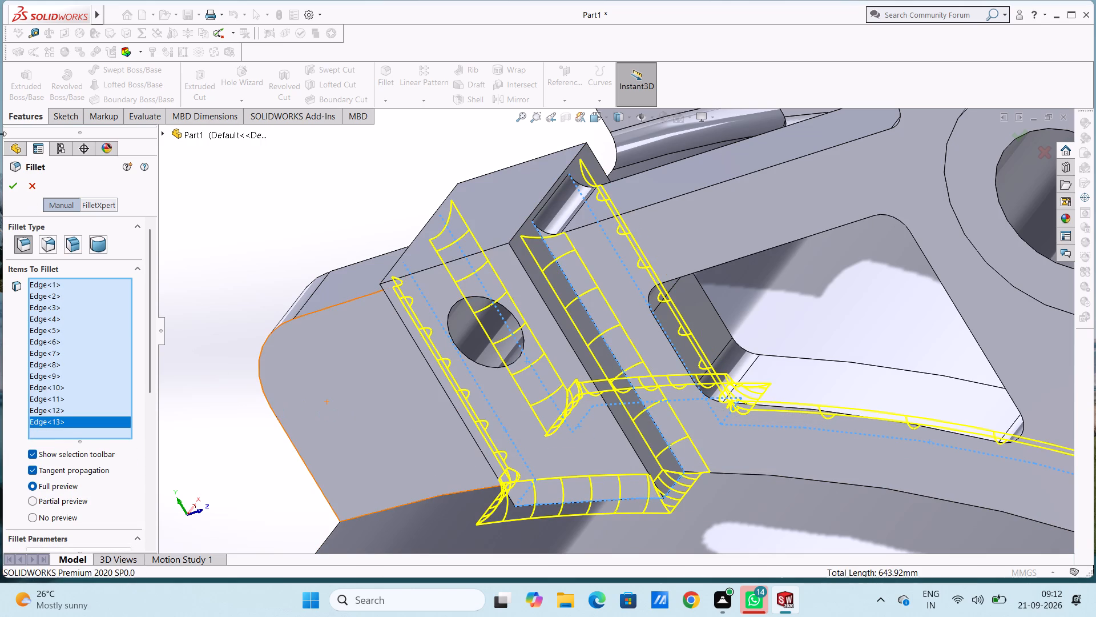
click(8, 187)
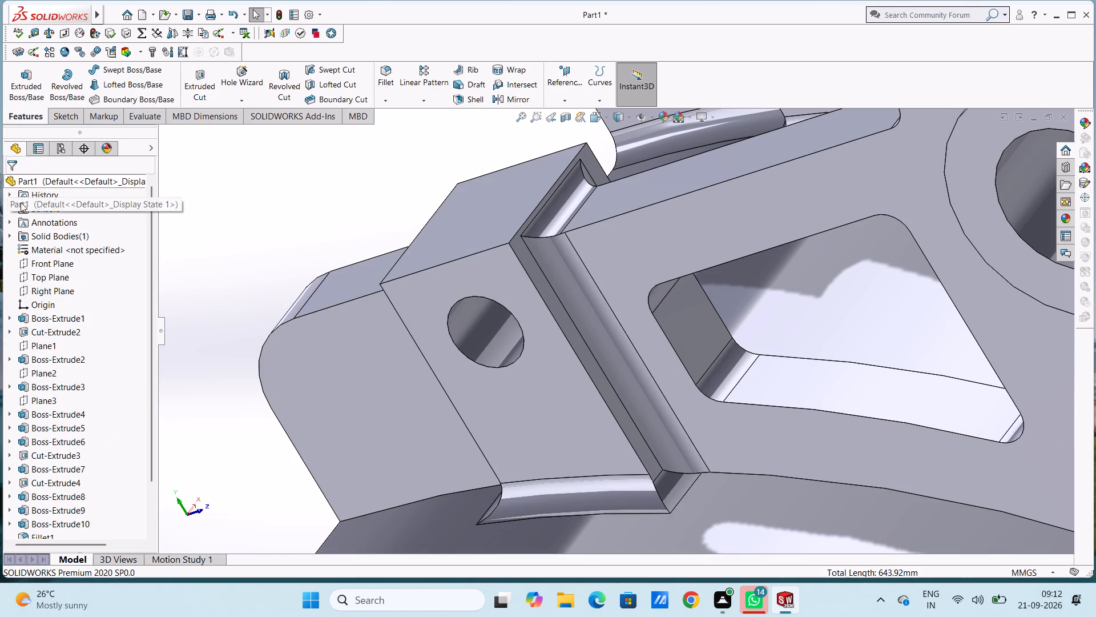
Fillet the two edges where the arm's outer face meets the curved plate, on either side of the hole block, with 5 mm radius.
middle_drag(291, 206, 382, 328)
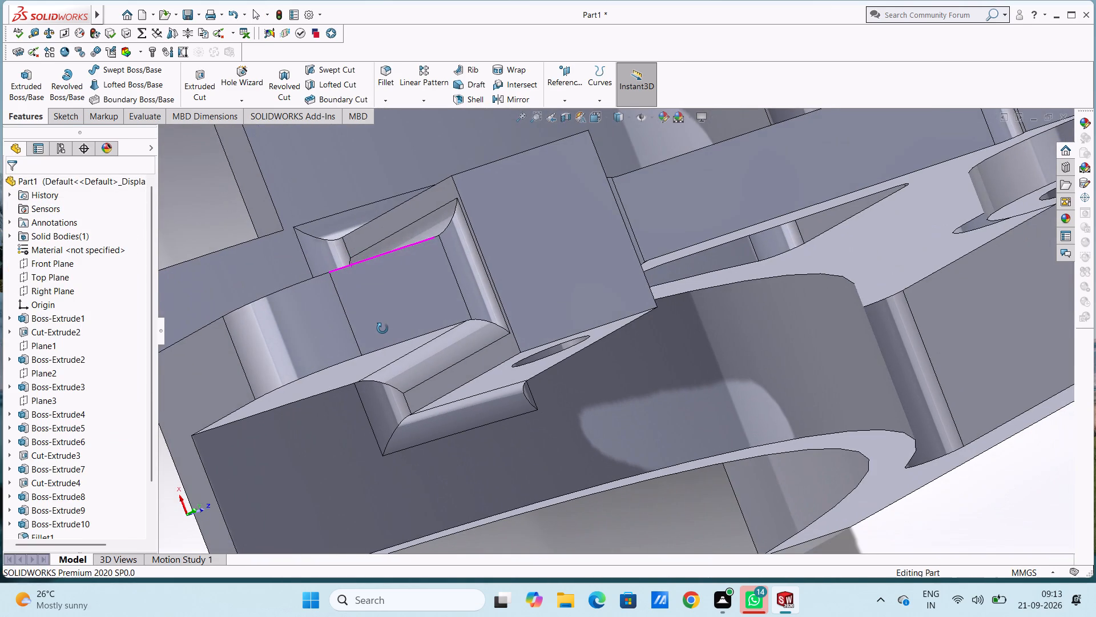
middle_drag(382, 328, 381, 324)
scroll(381, 324, up, 4)
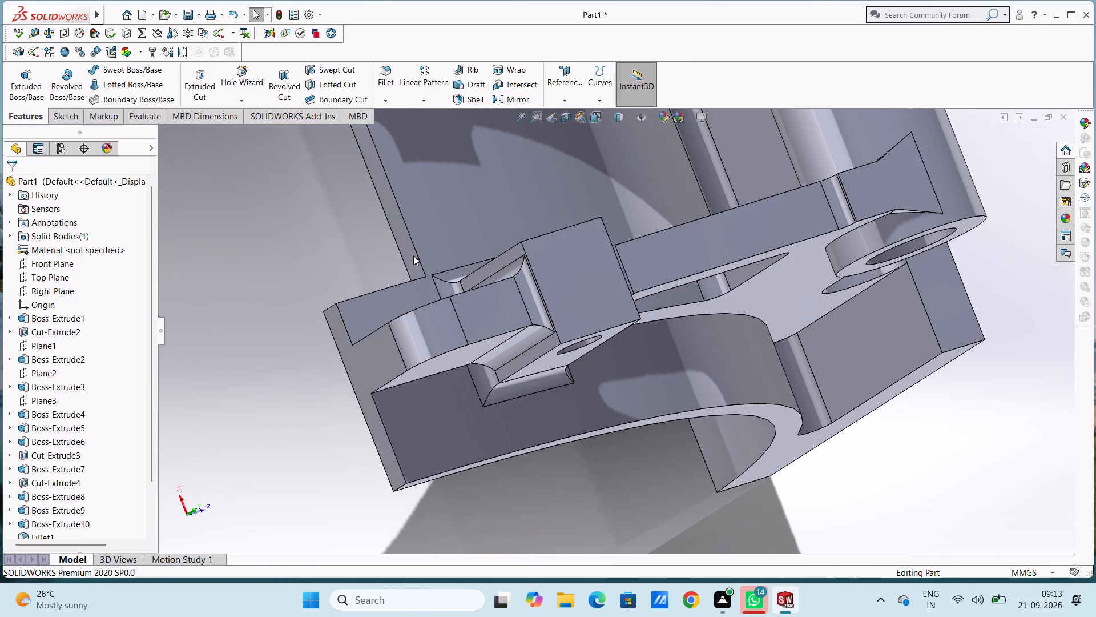
scroll(326, 205, up, 1)
middle_drag(325, 205, 319, 305)
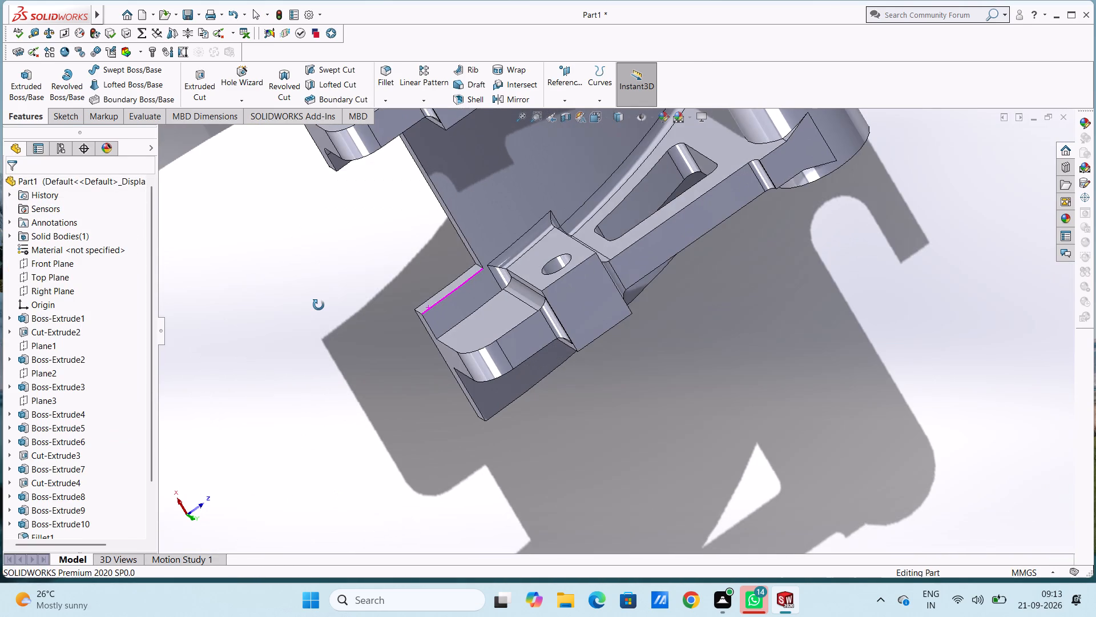
middle_drag(319, 305, 292, 148)
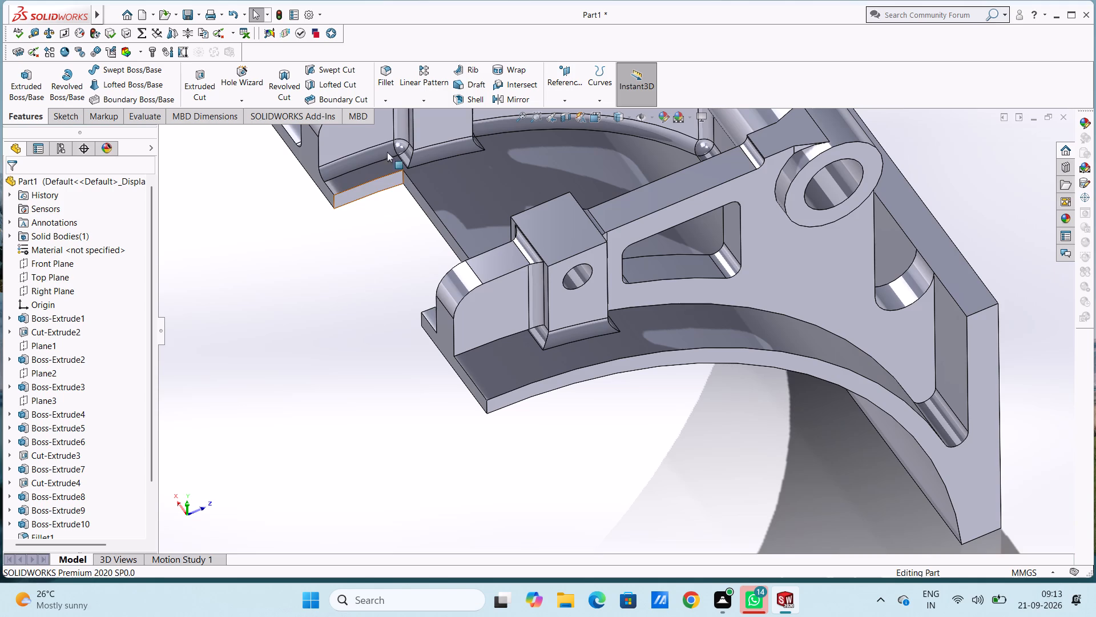
click(383, 85)
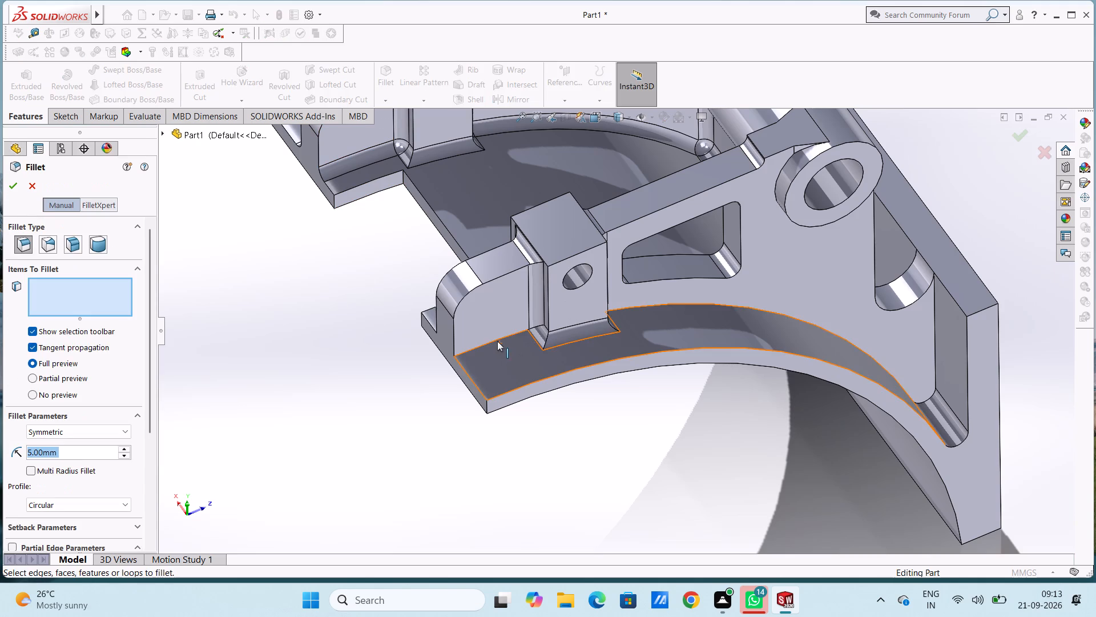
click(495, 339)
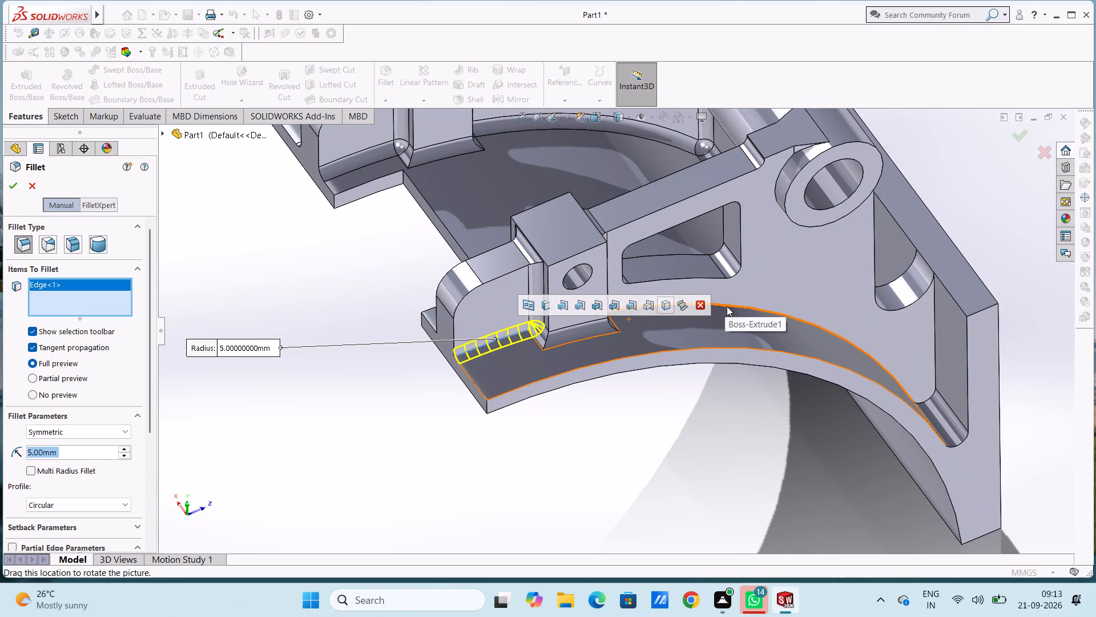
click(730, 304)
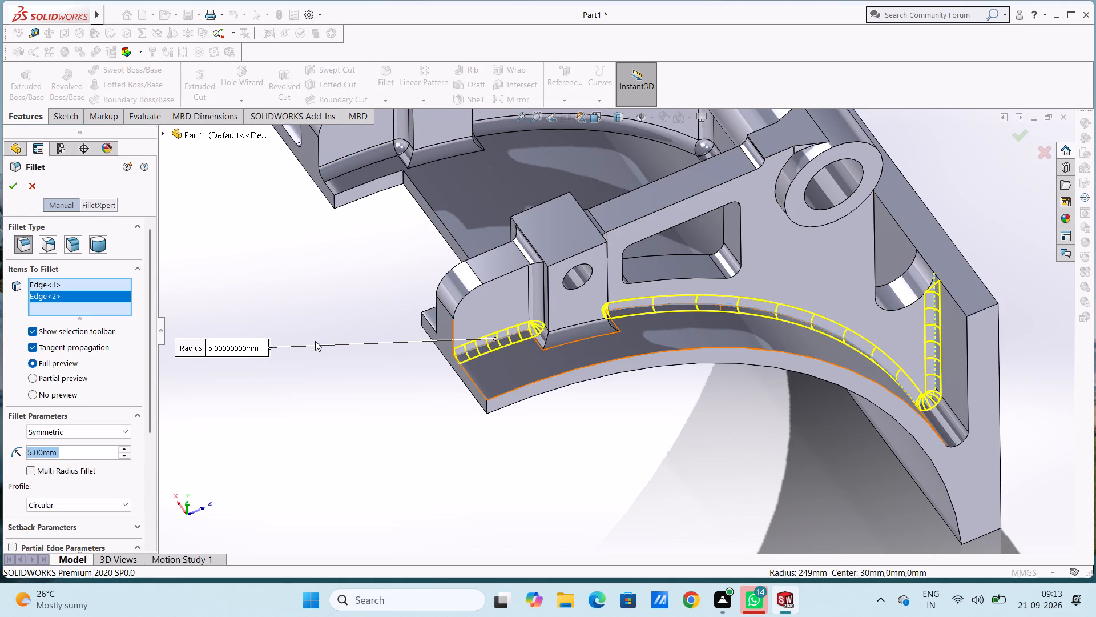
click(19, 189)
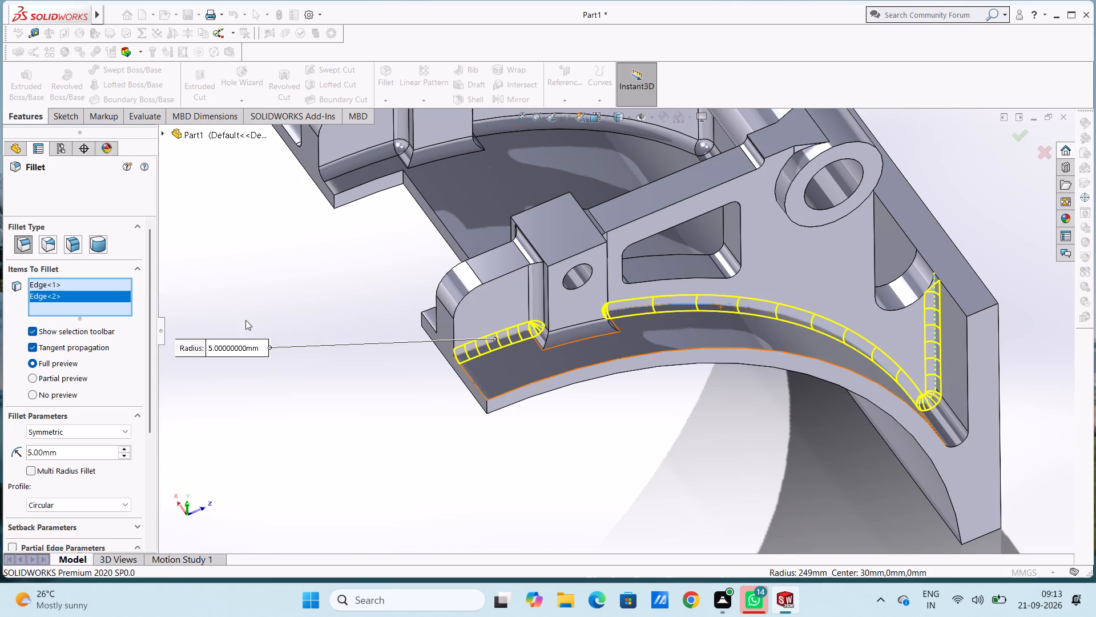
click(267, 314)
Fillet the outer rim edge of the cross tube's protruding end on one arm with 2 mm radius.
middle_drag(279, 294, 316, 367)
scroll(316, 367, up, 4)
middle_drag(330, 328, 329, 363)
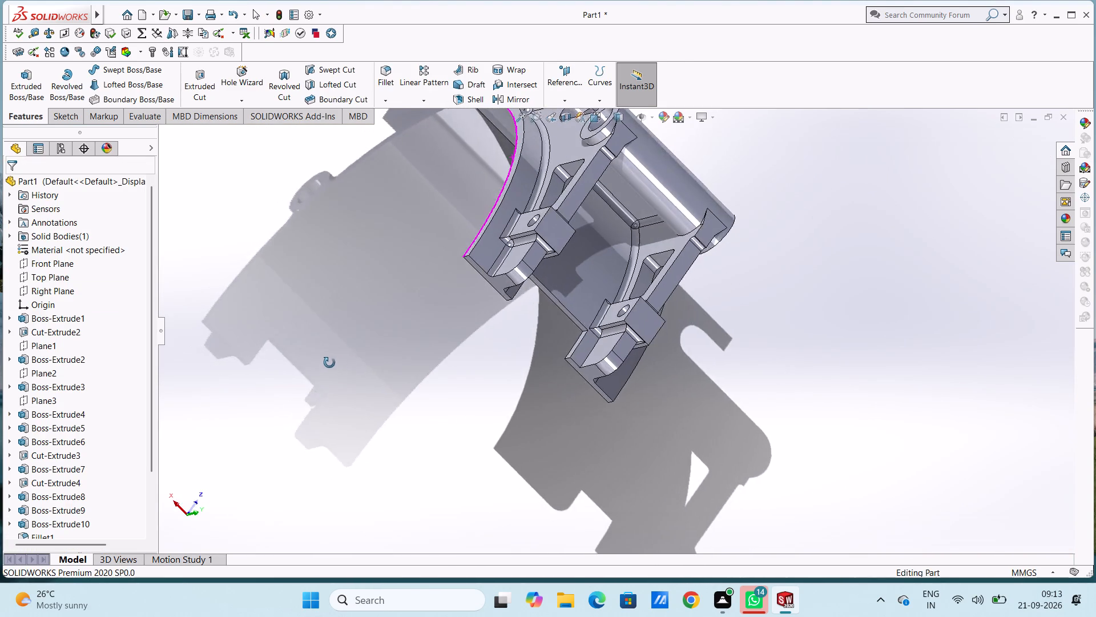
middle_drag(329, 363, 338, 333)
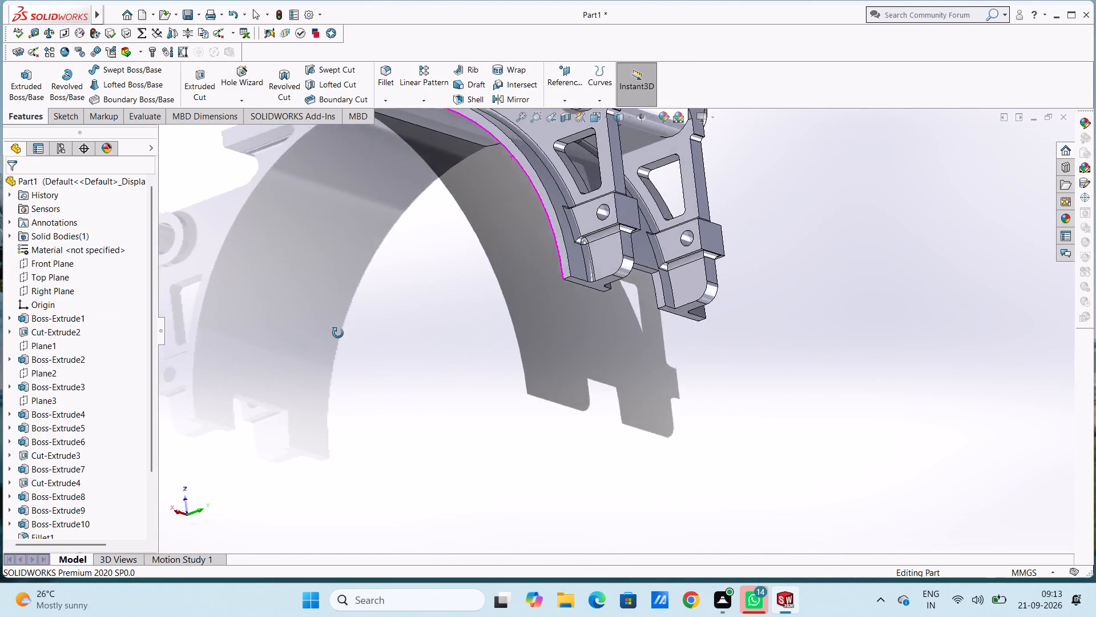
middle_drag(338, 333, 304, 322)
middle_drag(316, 314, 351, 358)
key(ctrl+7)
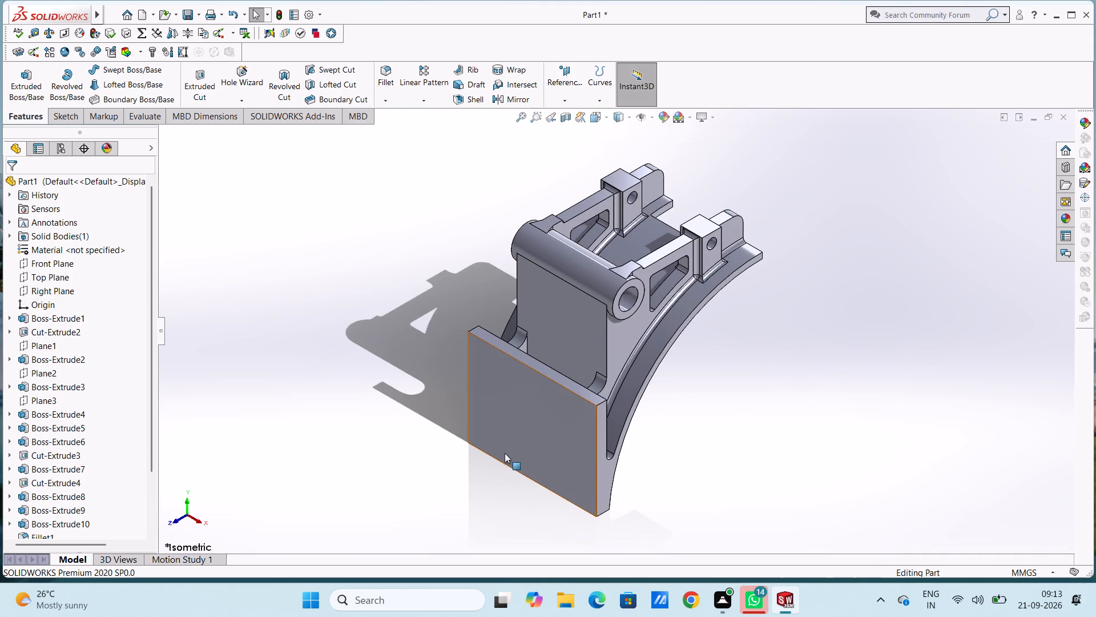
middle_drag(502, 479, 494, 476)
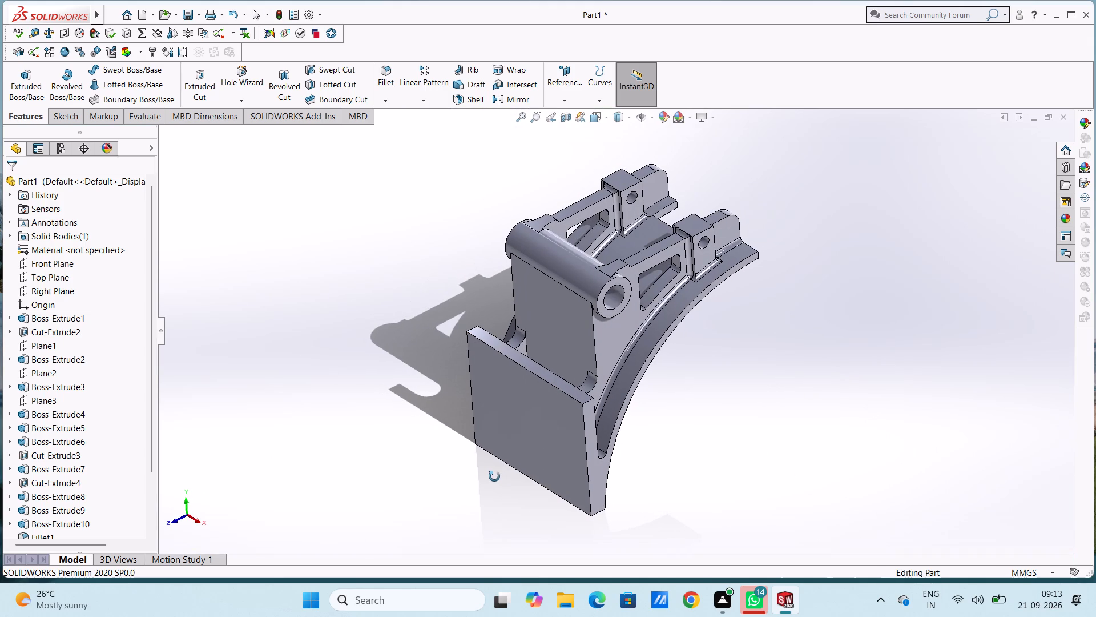
middle_drag(494, 476, 494, 476)
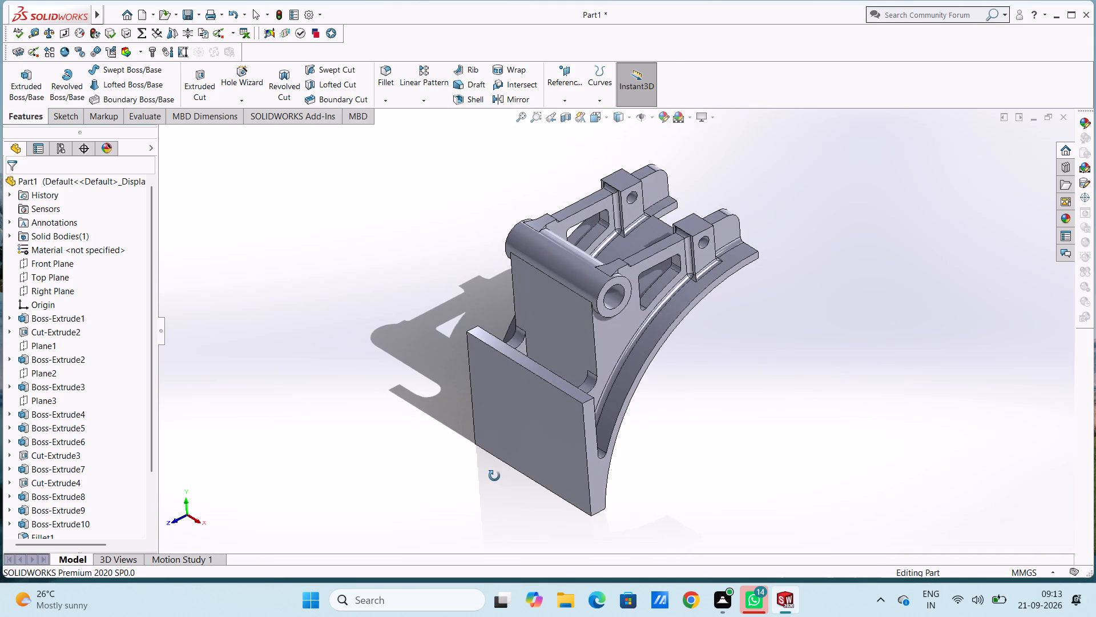
middle_drag(494, 476, 404, 550)
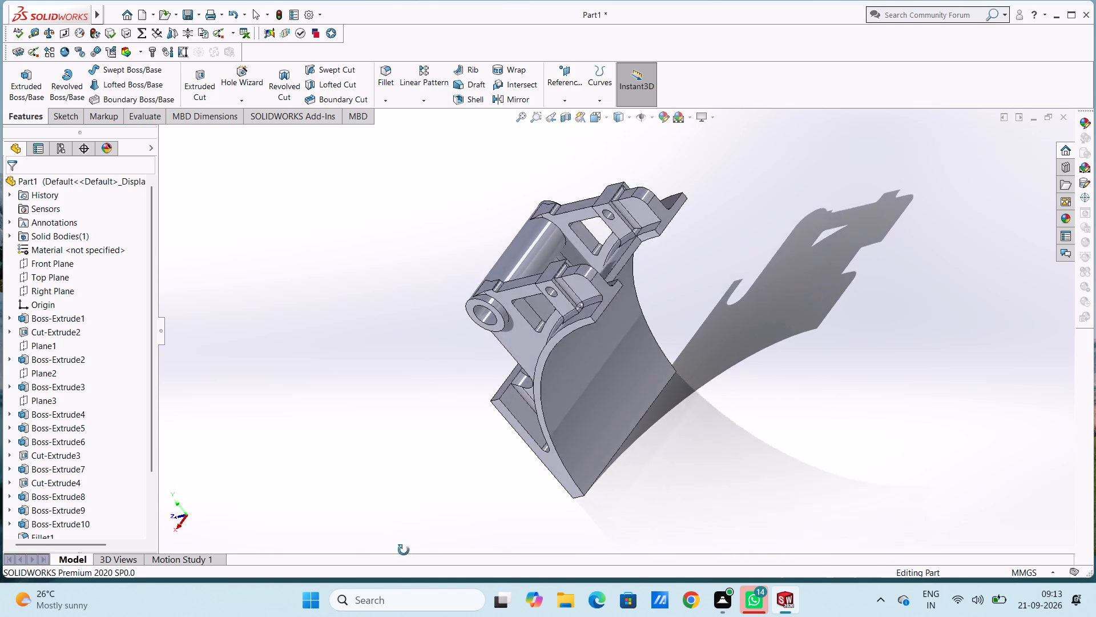
middle_drag(404, 550, 407, 558)
scroll(542, 360, down, 7)
scroll(537, 213, down, 2)
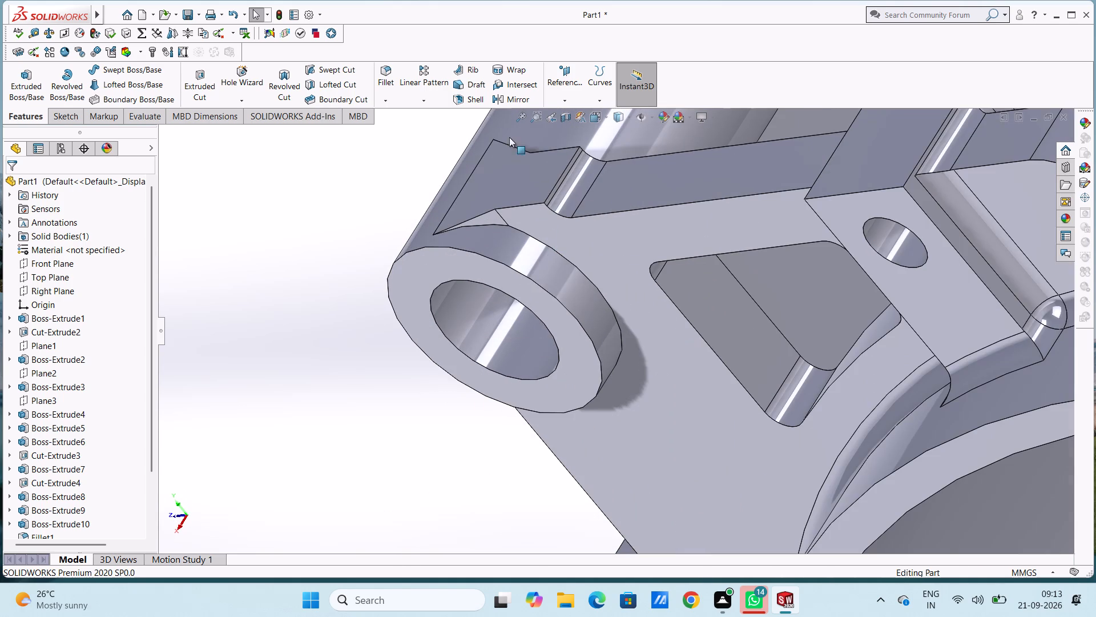
click(383, 68)
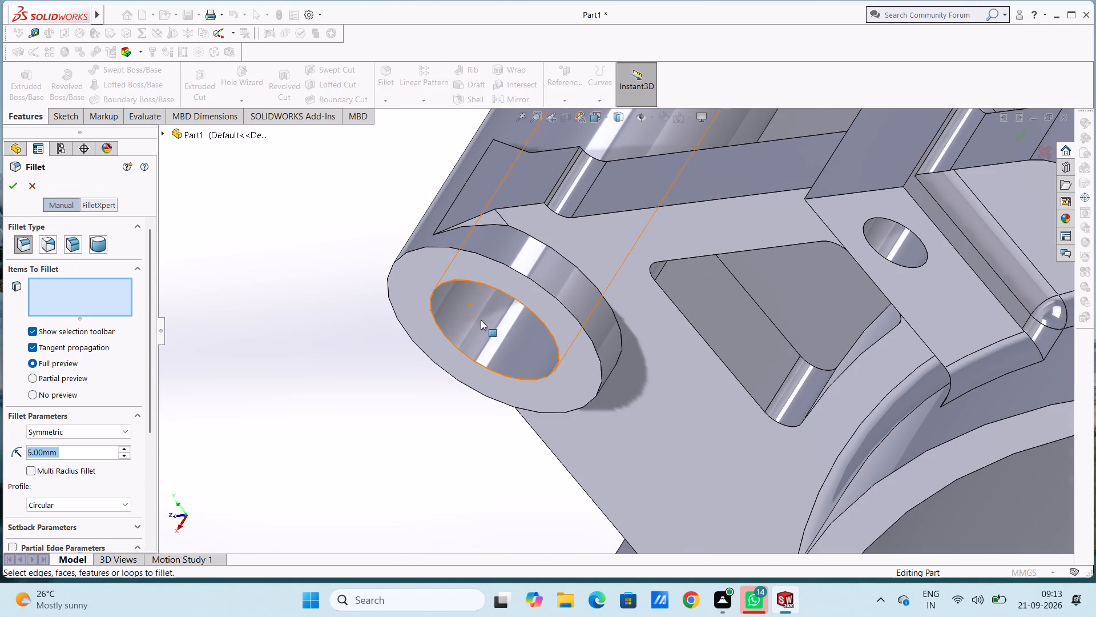
click(520, 270)
click(529, 269)
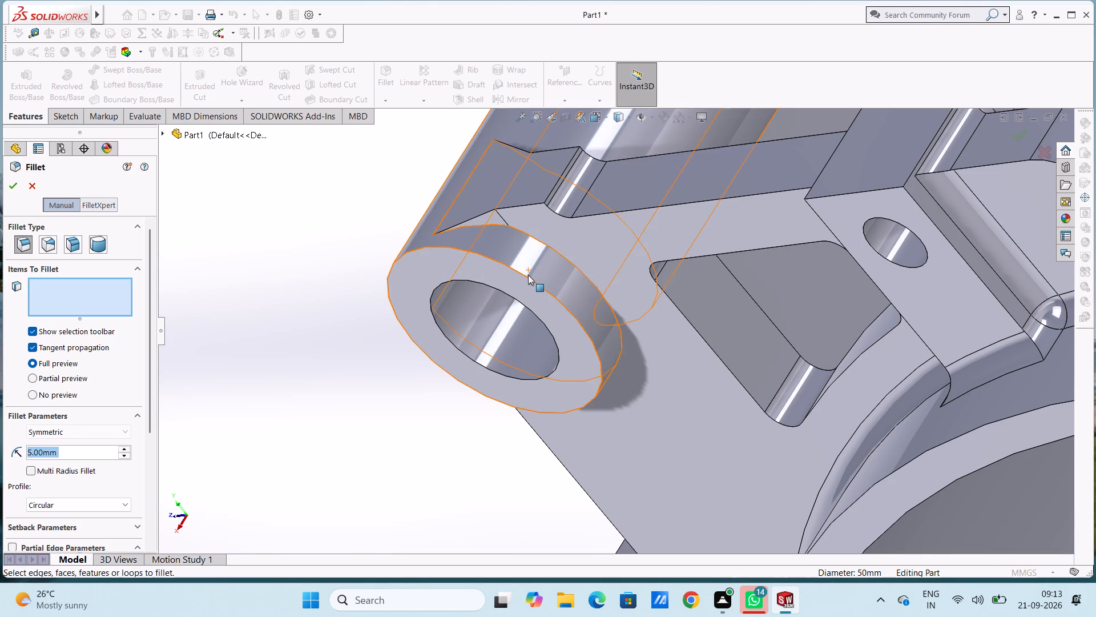
click(527, 278)
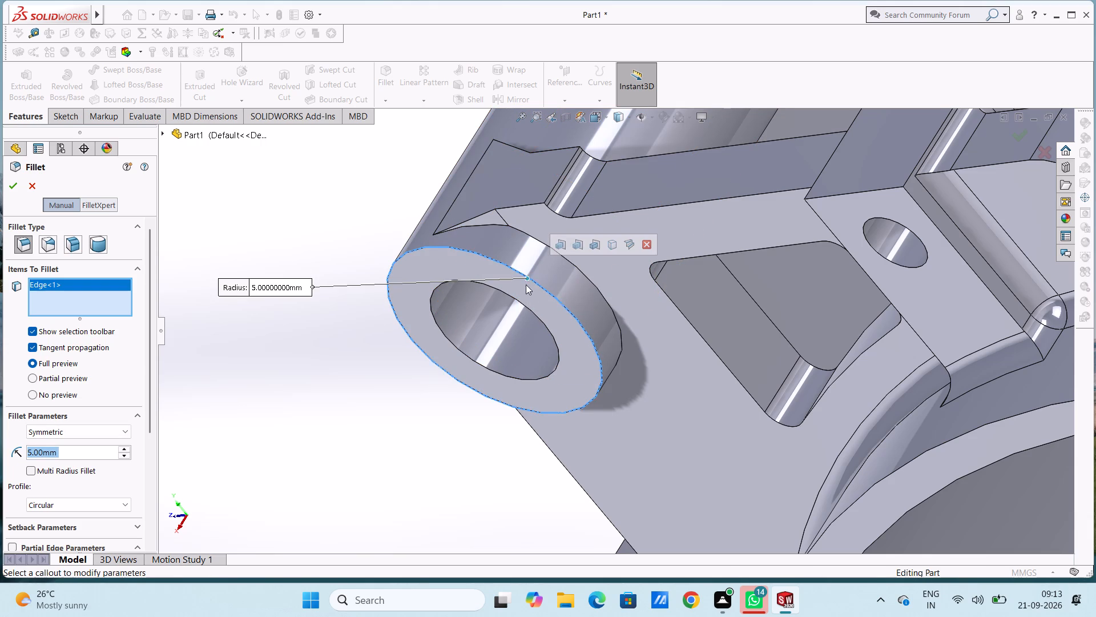
key(2)
key(Return)
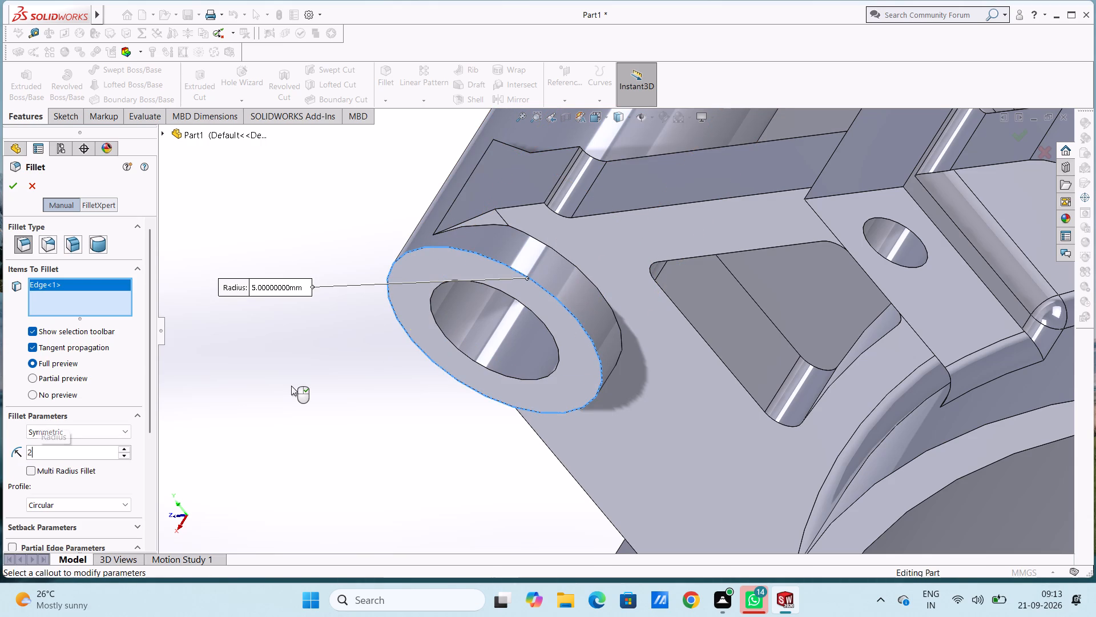
click(10, 189)
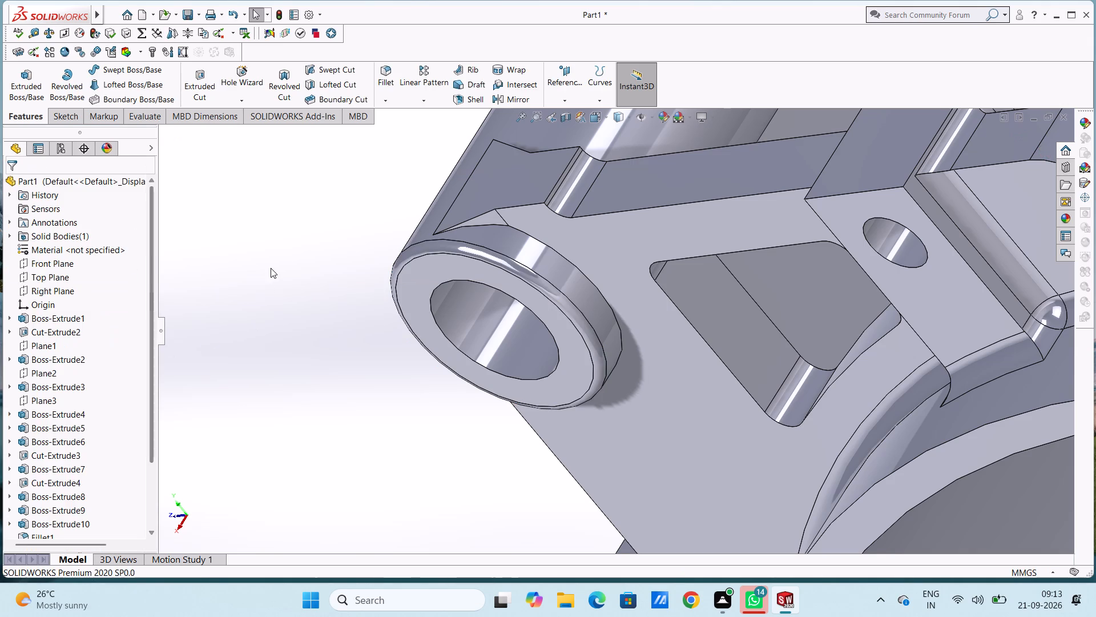
Fillet the edge where that same tube end meets the arm's outer face with 5 mm radius.
click(382, 74)
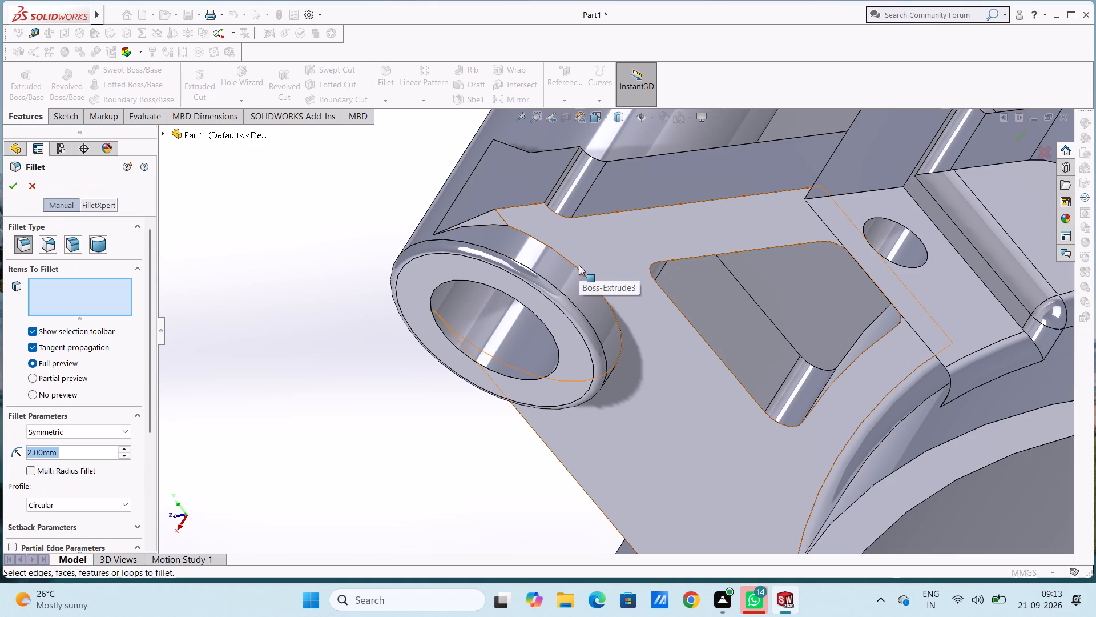
click(579, 268)
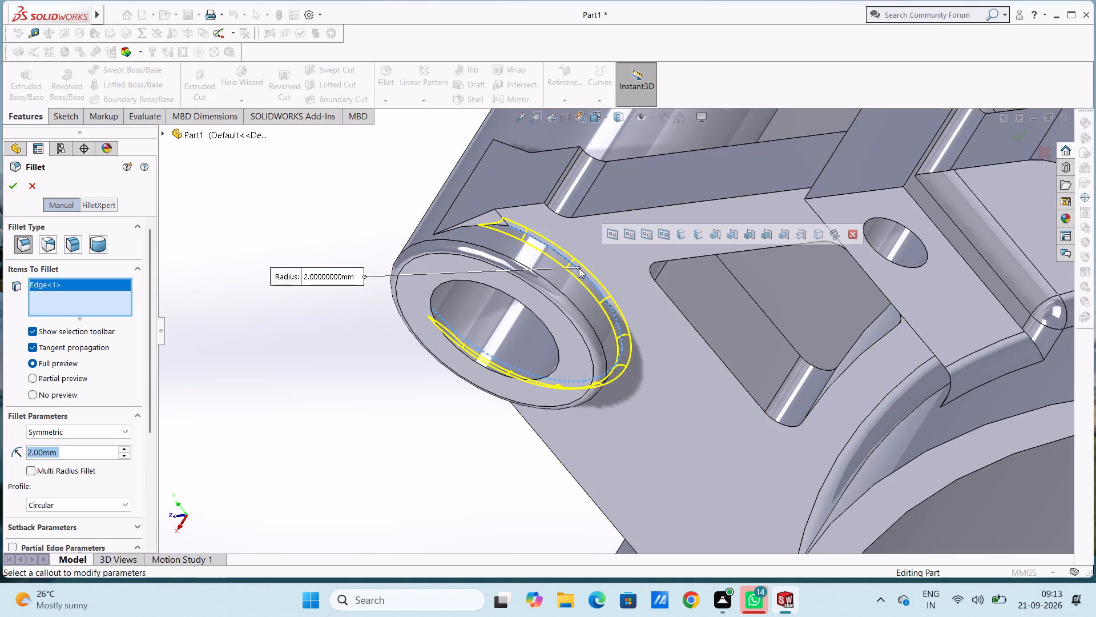
key(5)
key(Return)
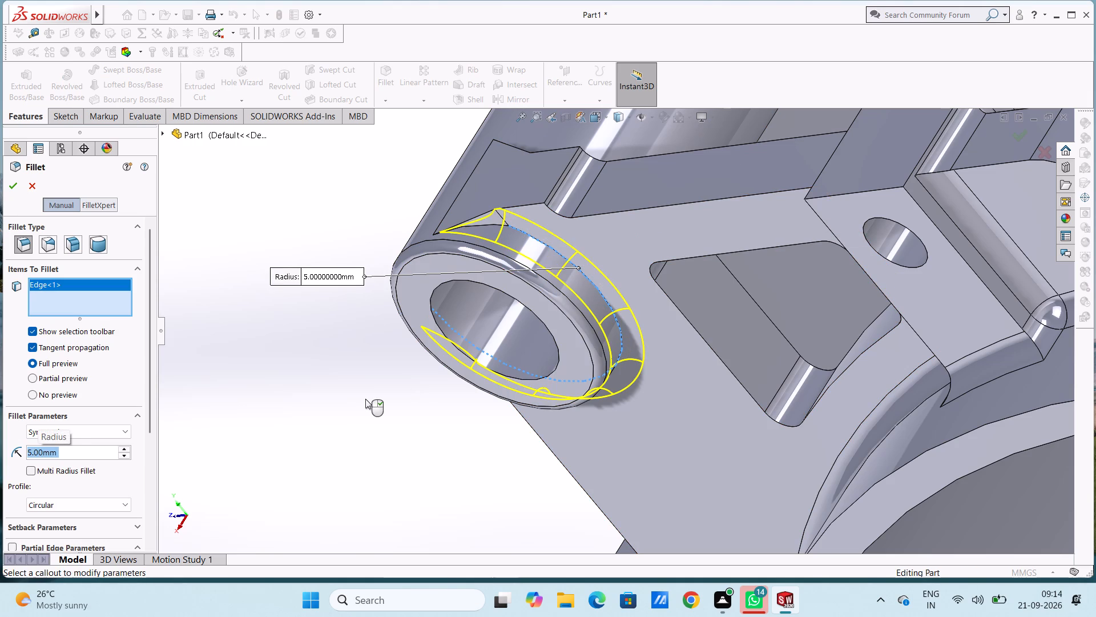
click(9, 187)
click(373, 350)
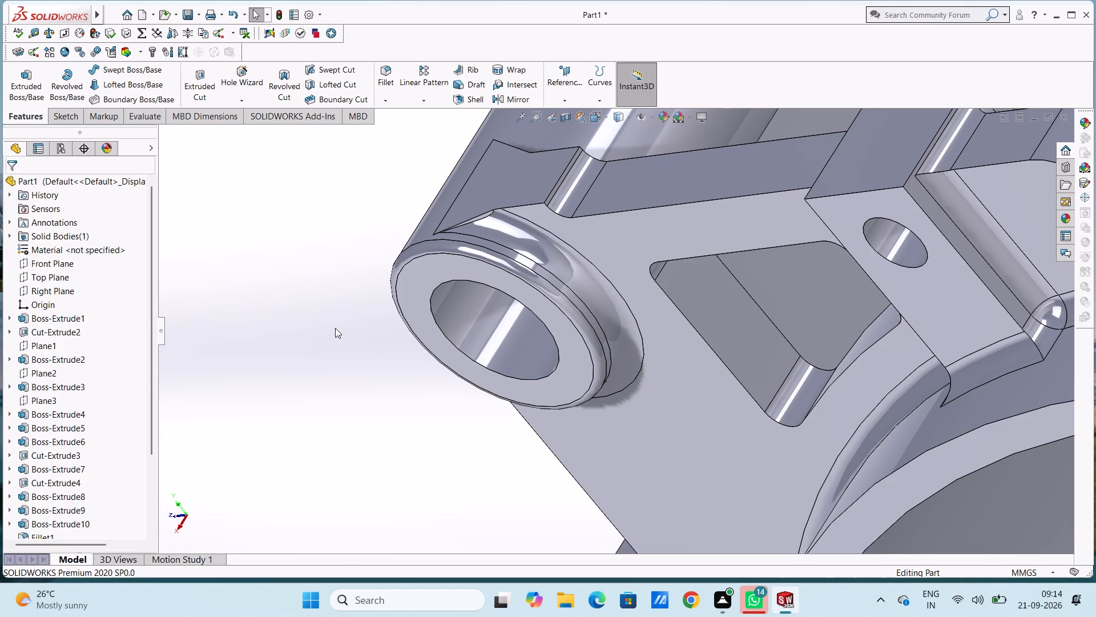
Fillet the outer rim edge of the cross tube's opposite end with 2 mm radius.
scroll(335, 327, up, 8)
middle_drag(351, 321, 505, 447)
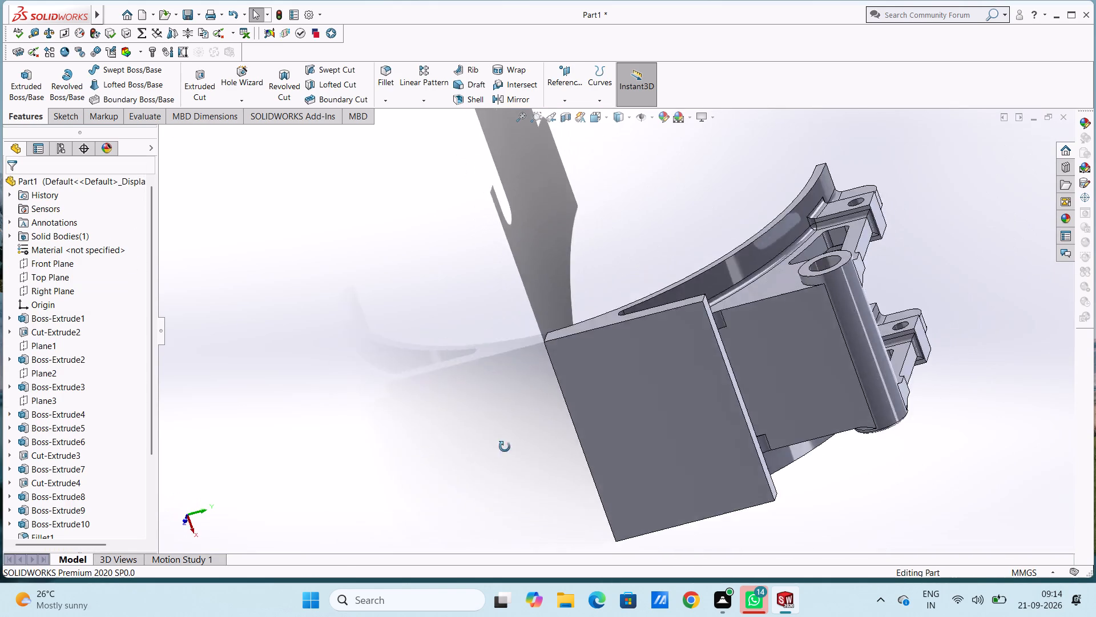
middle_drag(505, 447, 508, 563)
scroll(743, 390, down, 5)
middle_drag(600, 181, 597, 183)
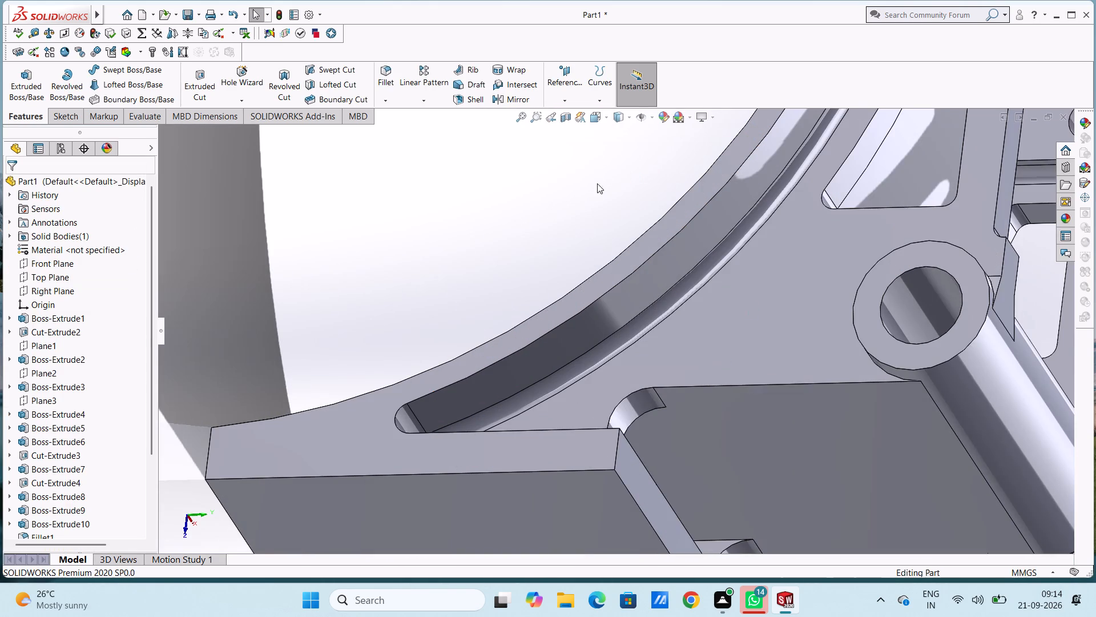
middle_drag(597, 183, 552, 223)
scroll(857, 387, down, 3)
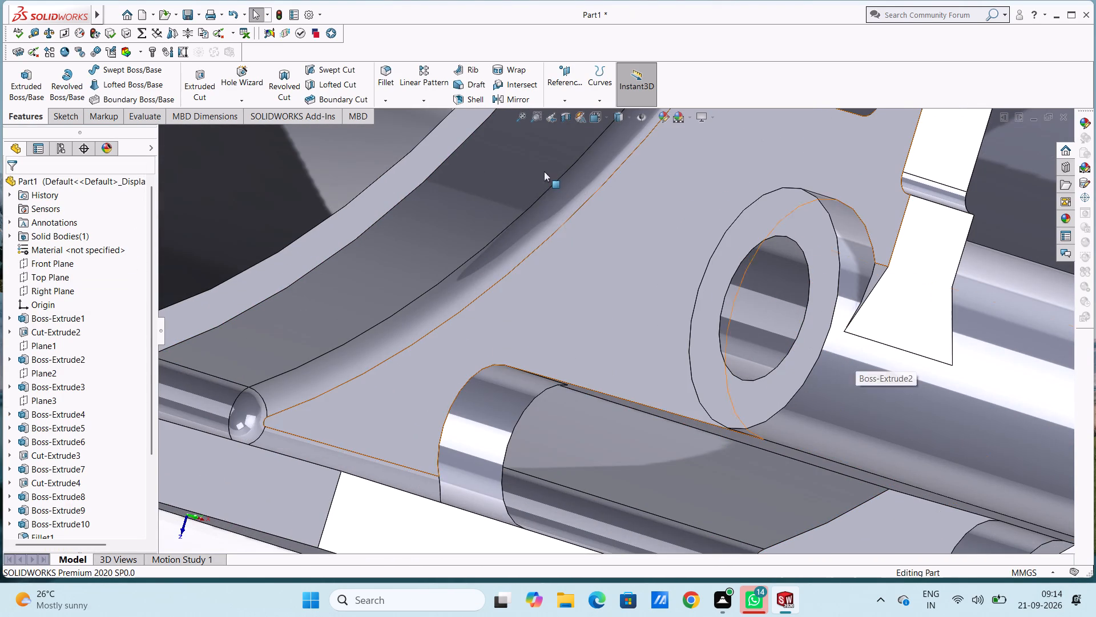
click(388, 70)
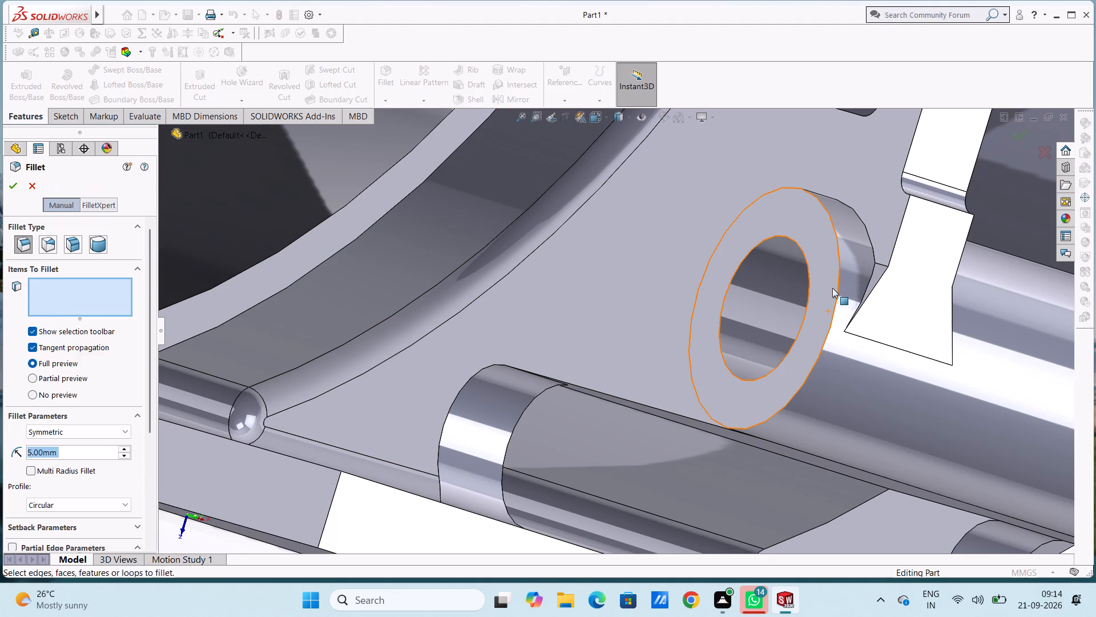
click(836, 300)
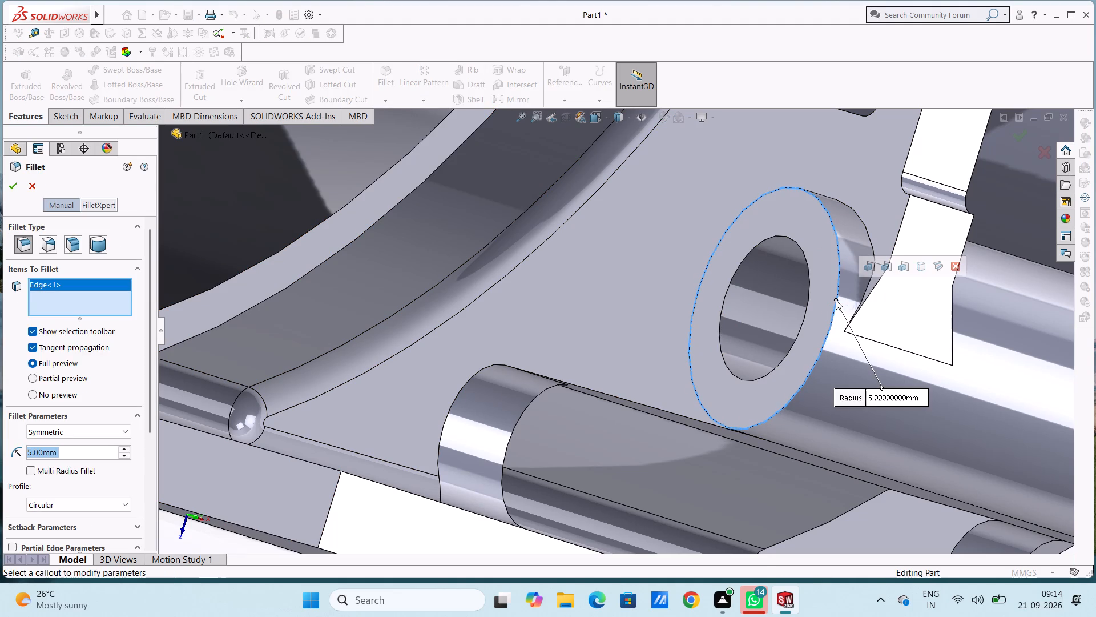
key(2)
key(Return)
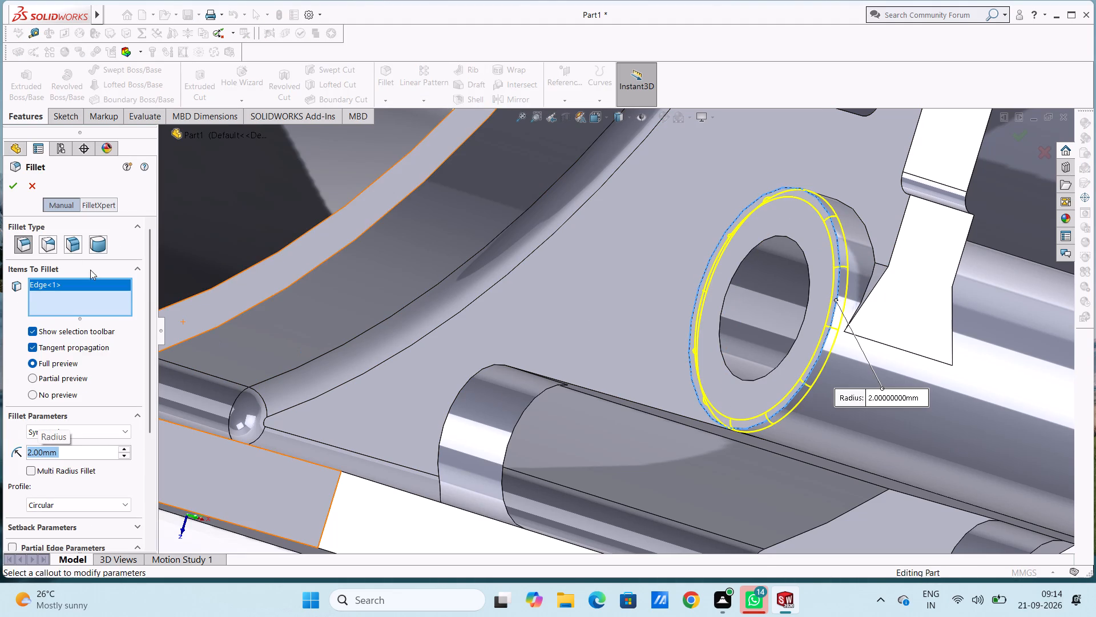
click(16, 186)
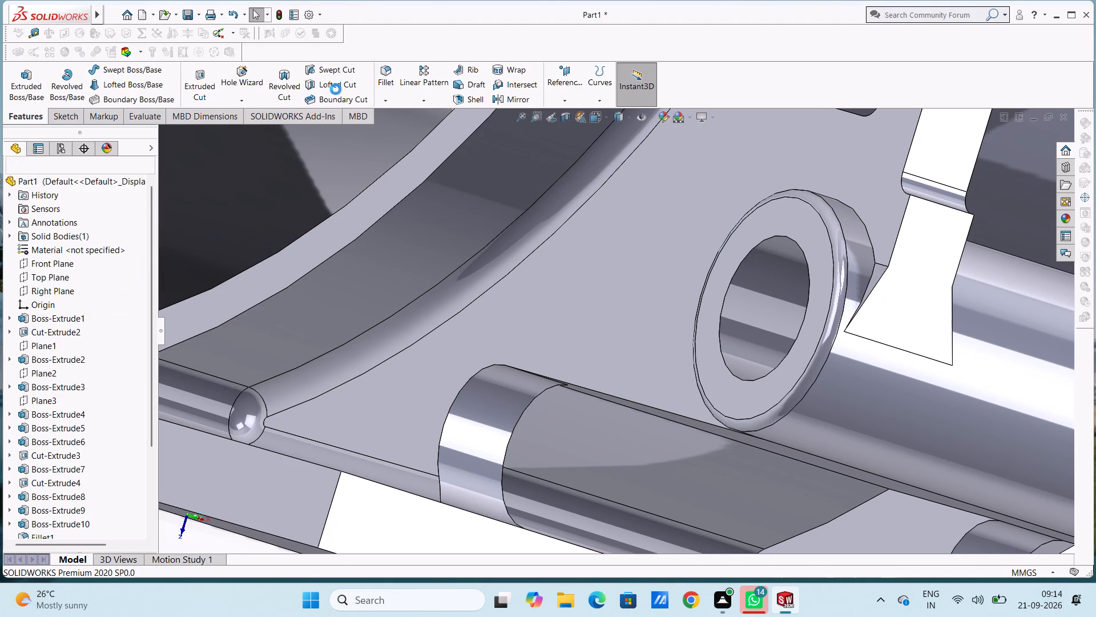
Fillet the edge where the opposite tube end meets its arm's outer face with 5 mm radius.
click(387, 76)
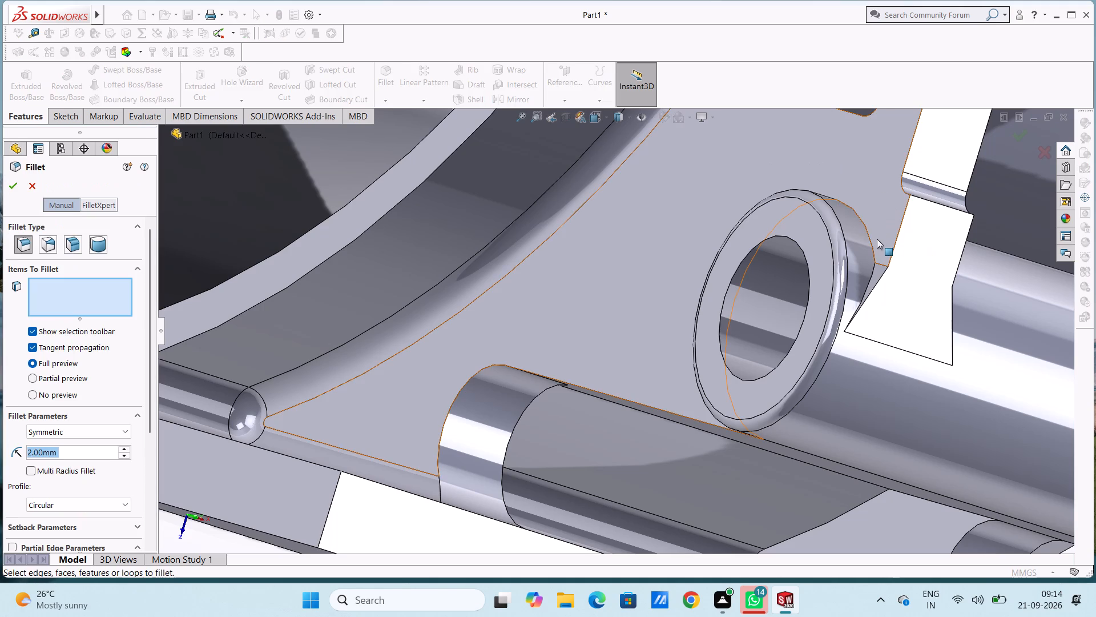
click(872, 242)
key(5)
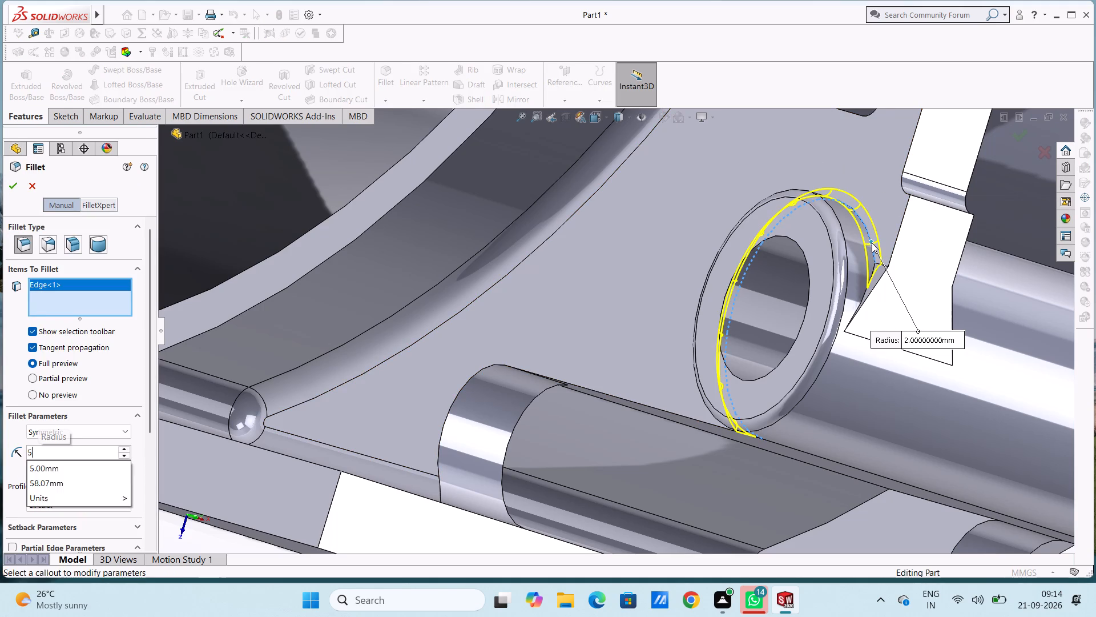
key(Return)
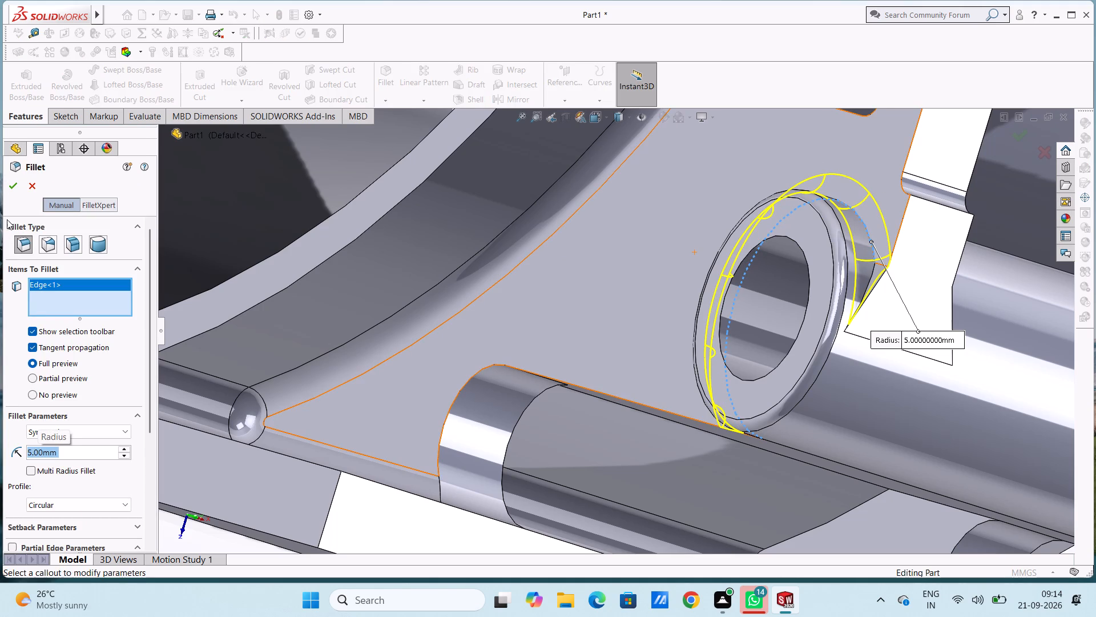
click(13, 188)
scroll(328, 264, up, 5)
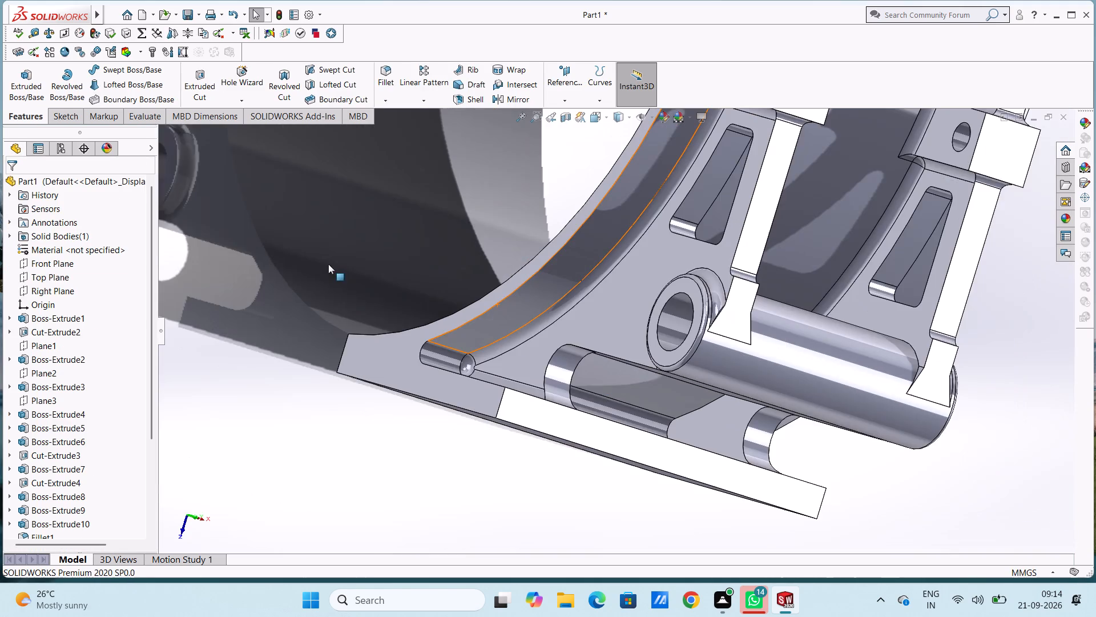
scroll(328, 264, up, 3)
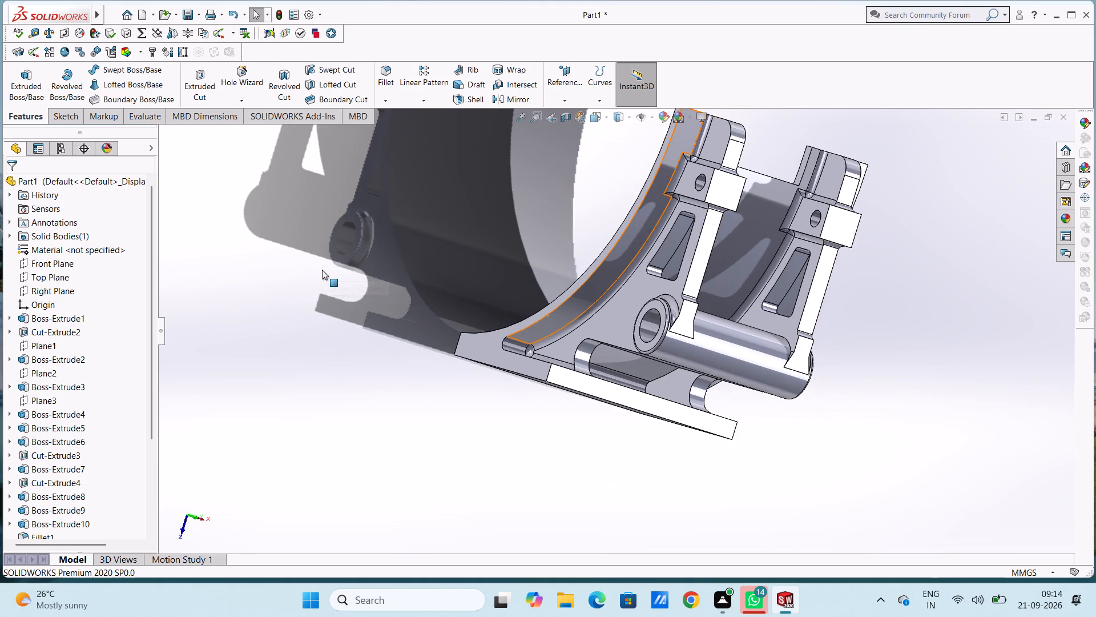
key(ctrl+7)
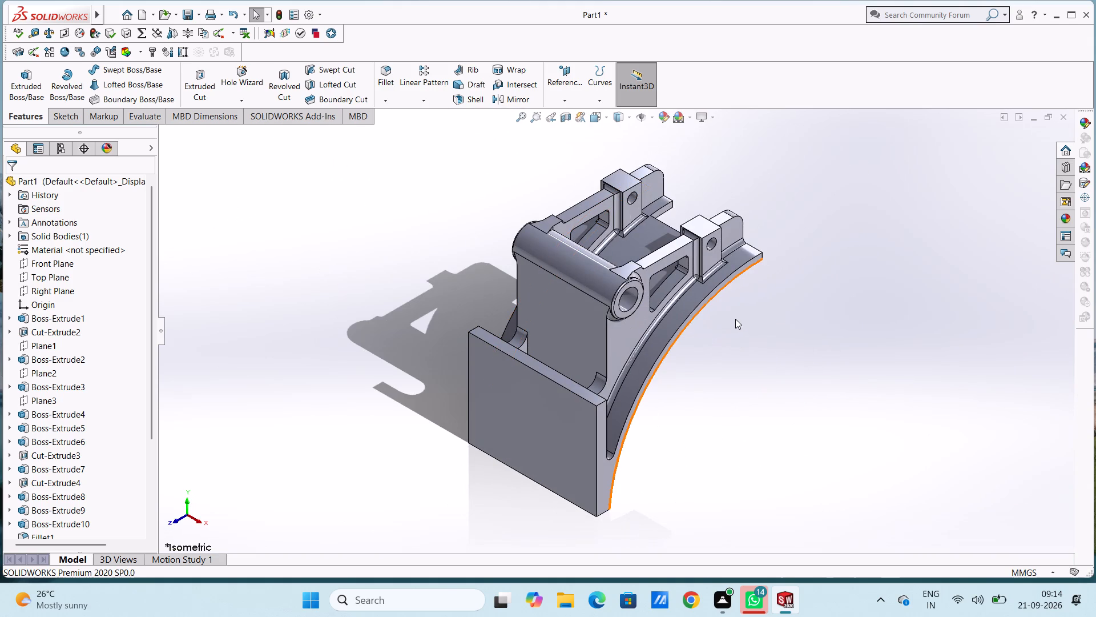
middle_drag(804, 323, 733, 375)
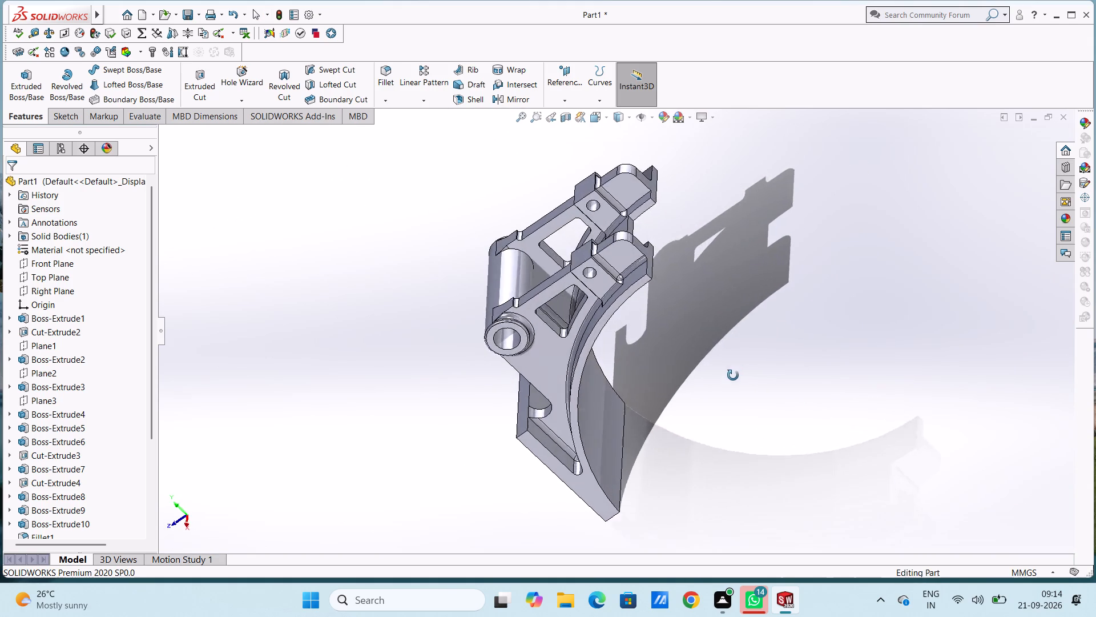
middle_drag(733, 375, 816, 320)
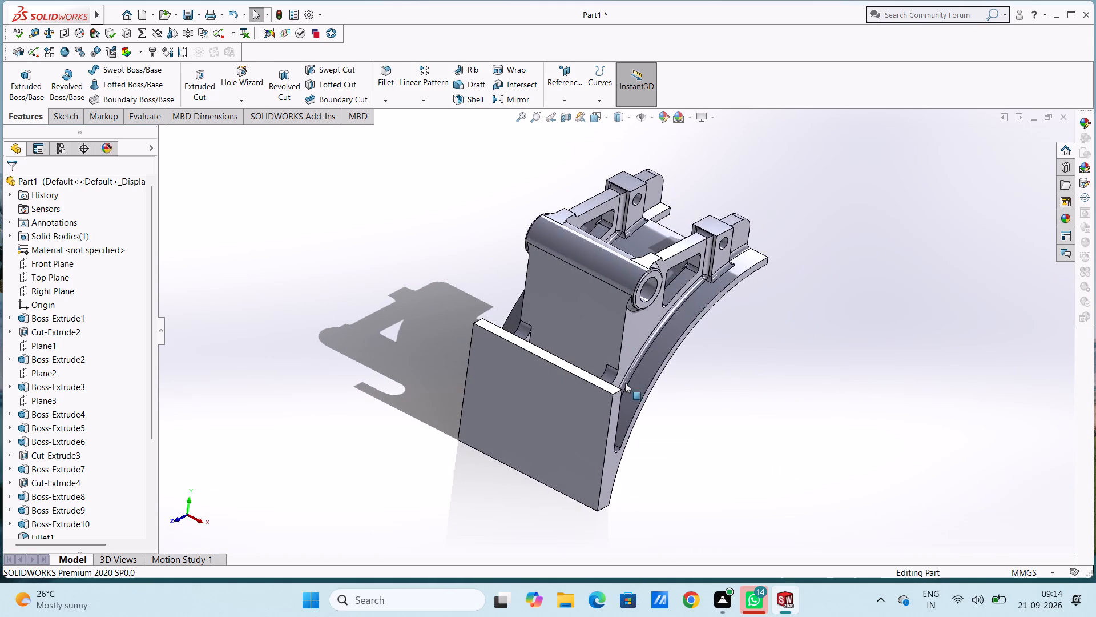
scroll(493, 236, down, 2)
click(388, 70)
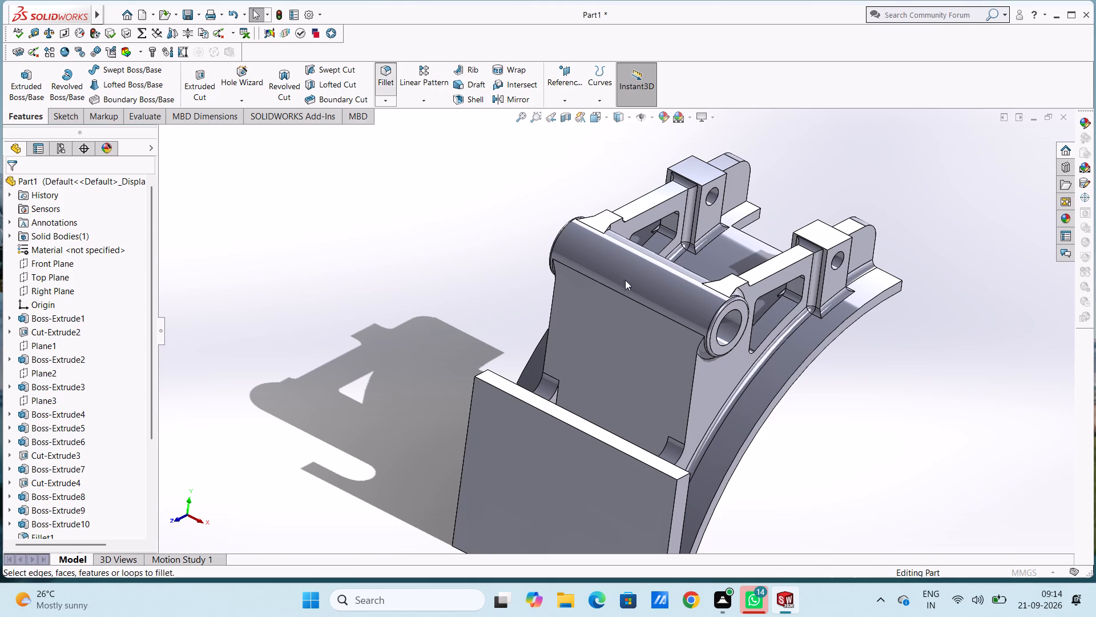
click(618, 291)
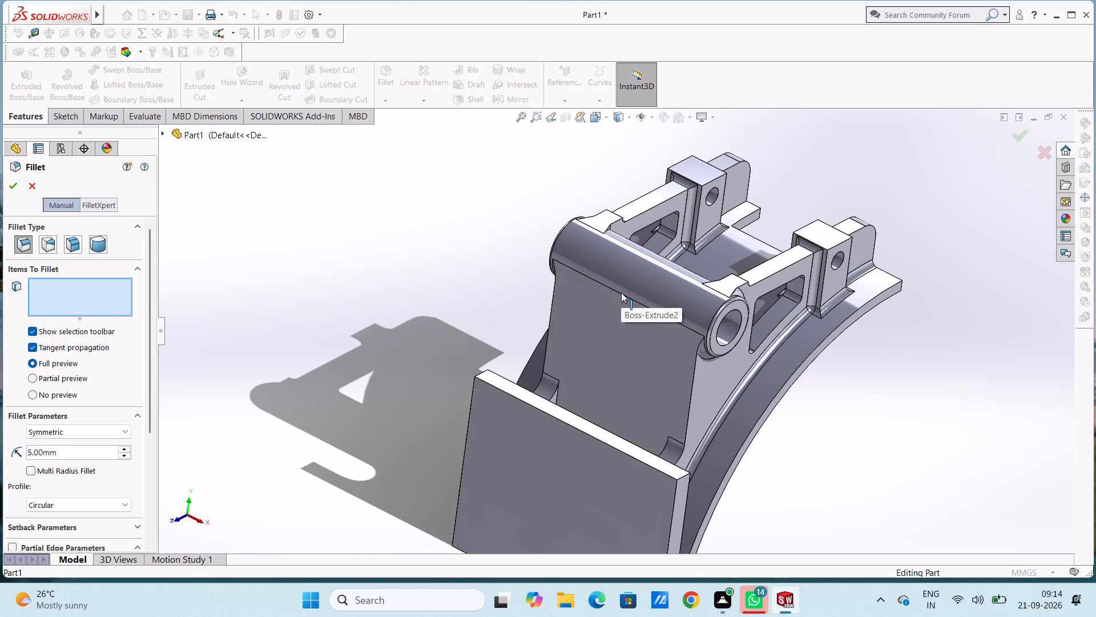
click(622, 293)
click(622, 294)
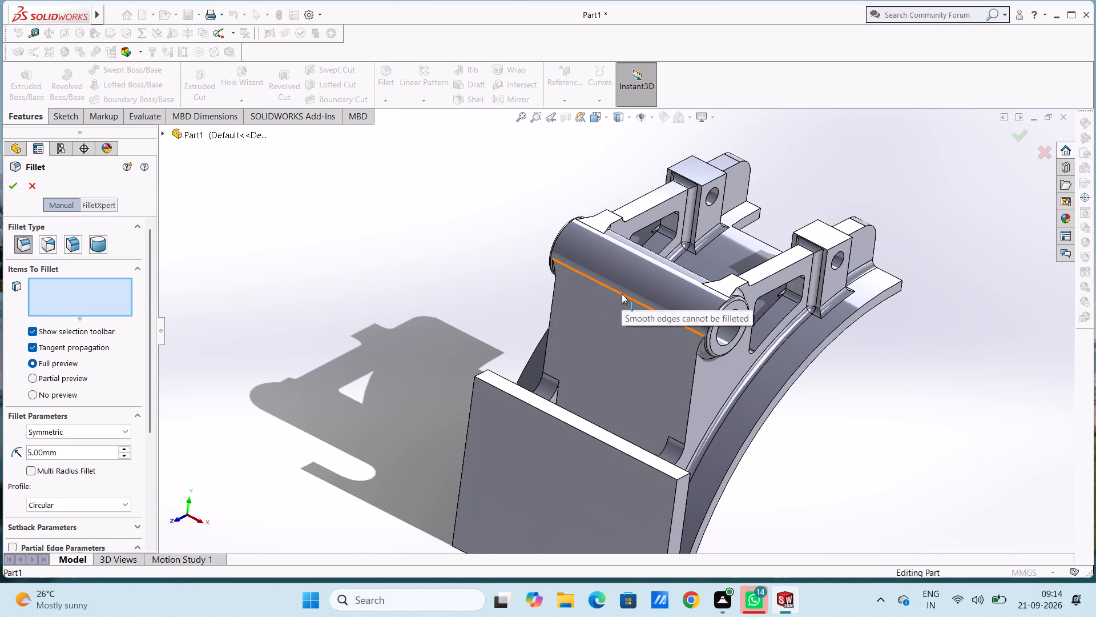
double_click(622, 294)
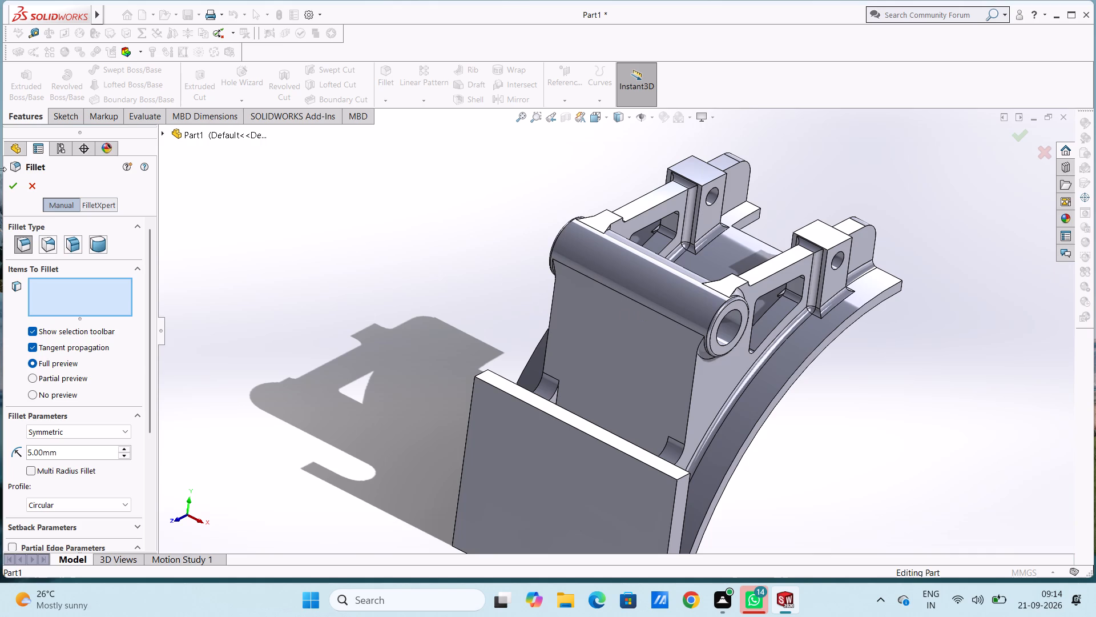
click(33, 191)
Examine the bracket from several sides to check the filleted arms, cross tube, wall and base plate.
middle_drag(376, 207, 304, 261)
right_drag(376, 207, 304, 261)
middle_drag(516, 239, 435, 286)
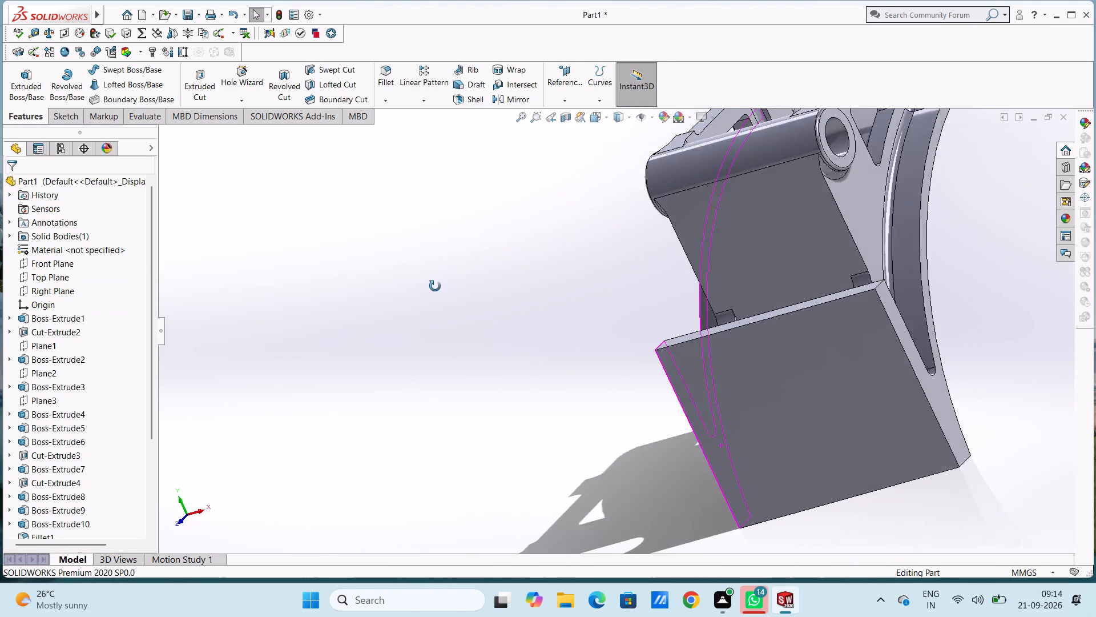
middle_drag(435, 286, 433, 287)
scroll(433, 286, up, 4)
middle_drag(551, 259, 706, 328)
scroll(626, 263, up, 1)
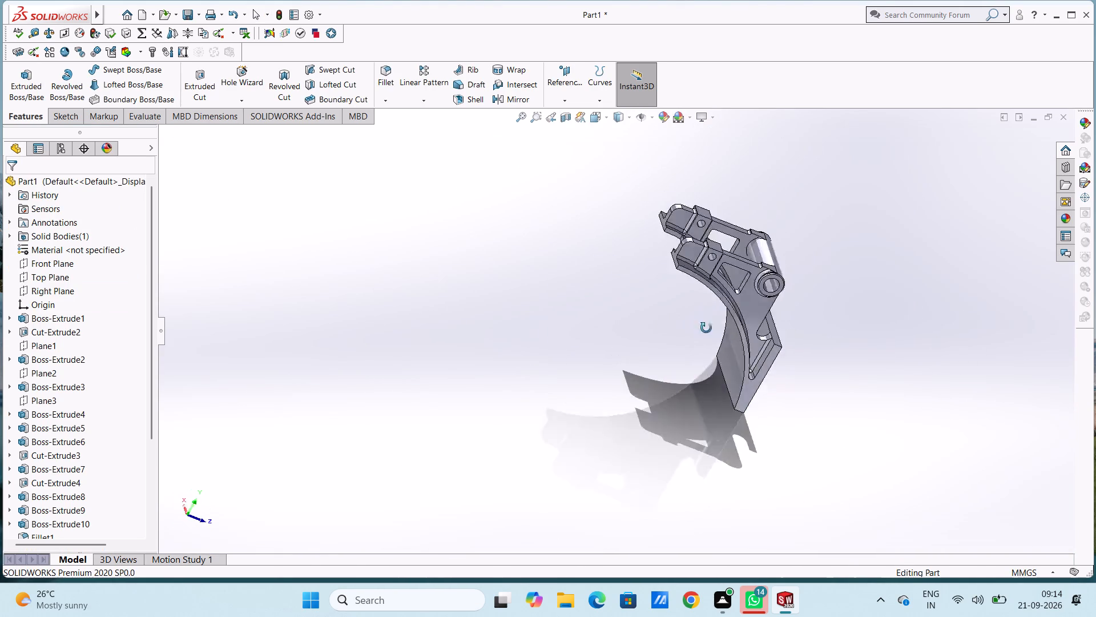
middle_drag(706, 328, 519, 616)
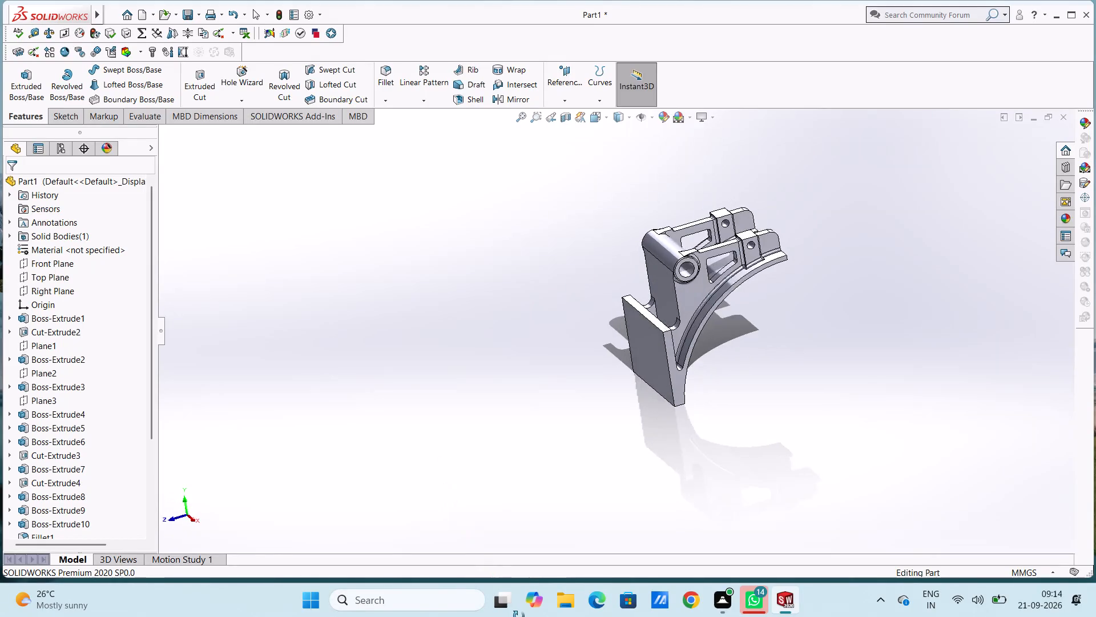
middle_drag(519, 616, 679, 601)
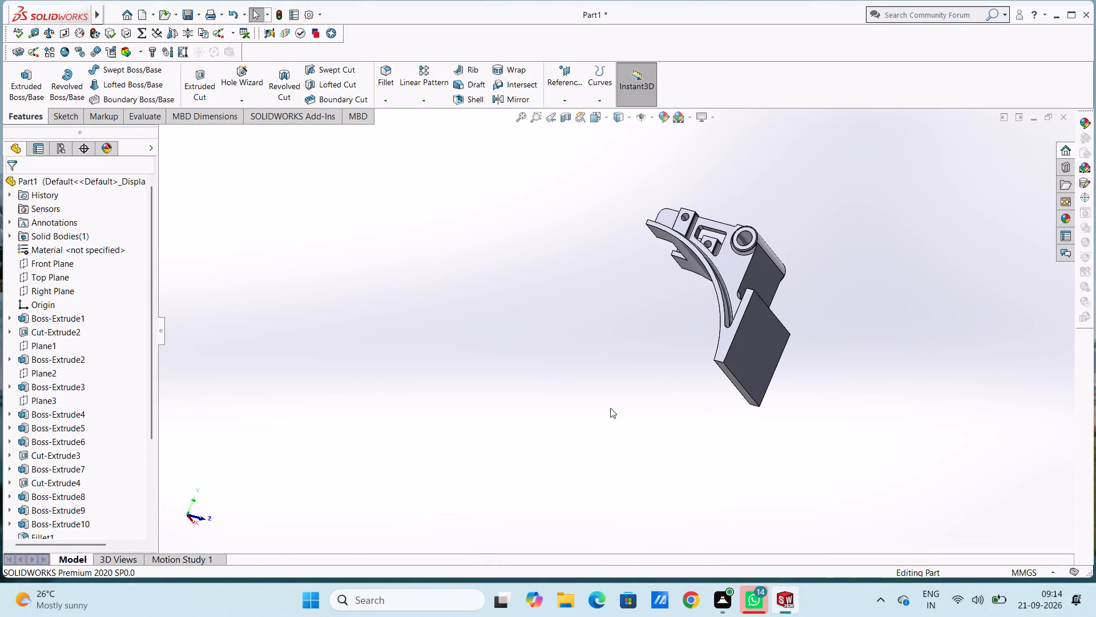
middle_drag(573, 348, 456, 376)
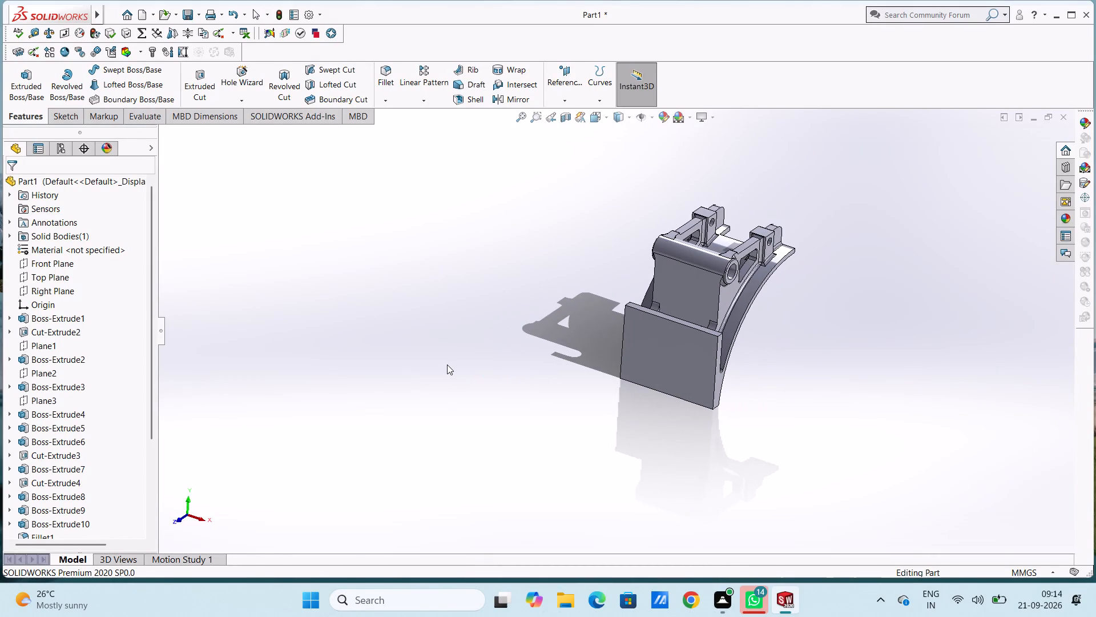
Color the top faces of both arm blocks and the flat top faces beside both cross tube ends white.
key(ctrl+7)
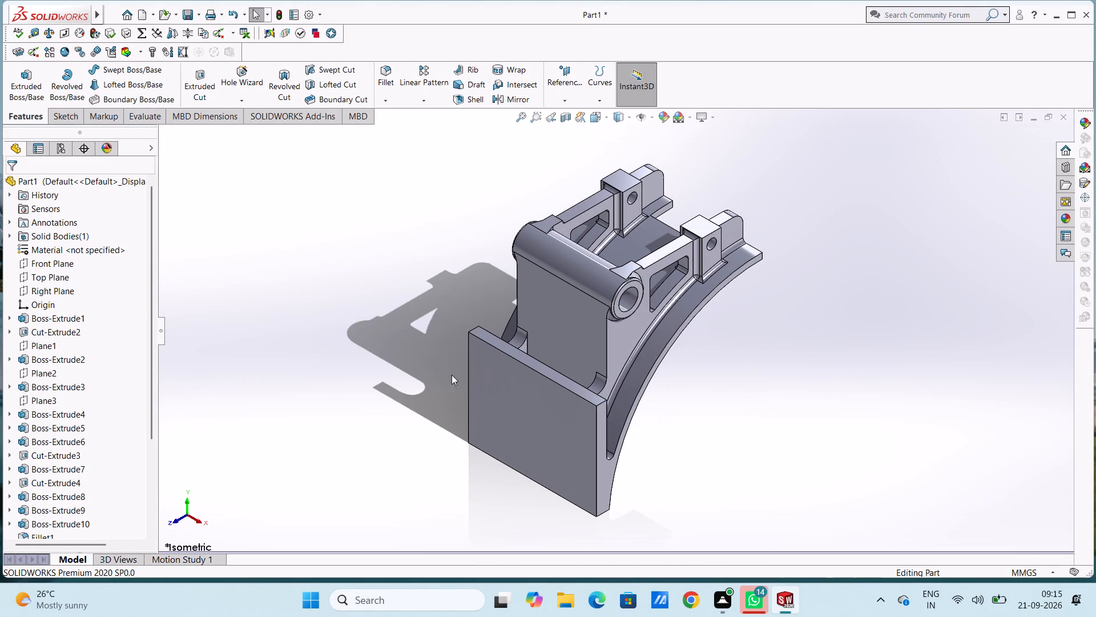
click(548, 224)
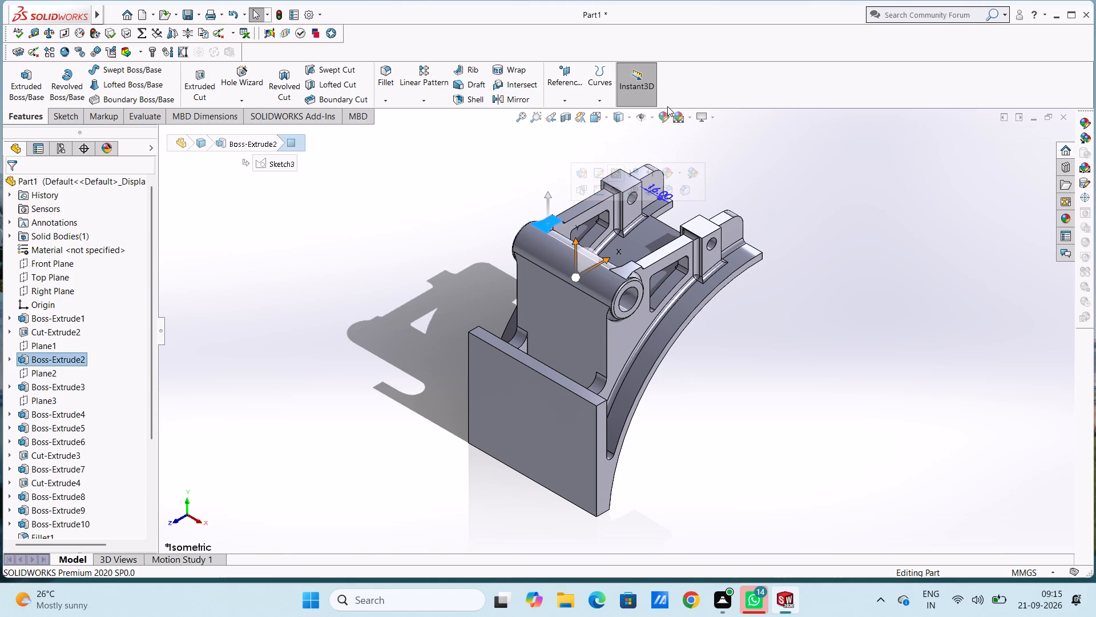
click(664, 112)
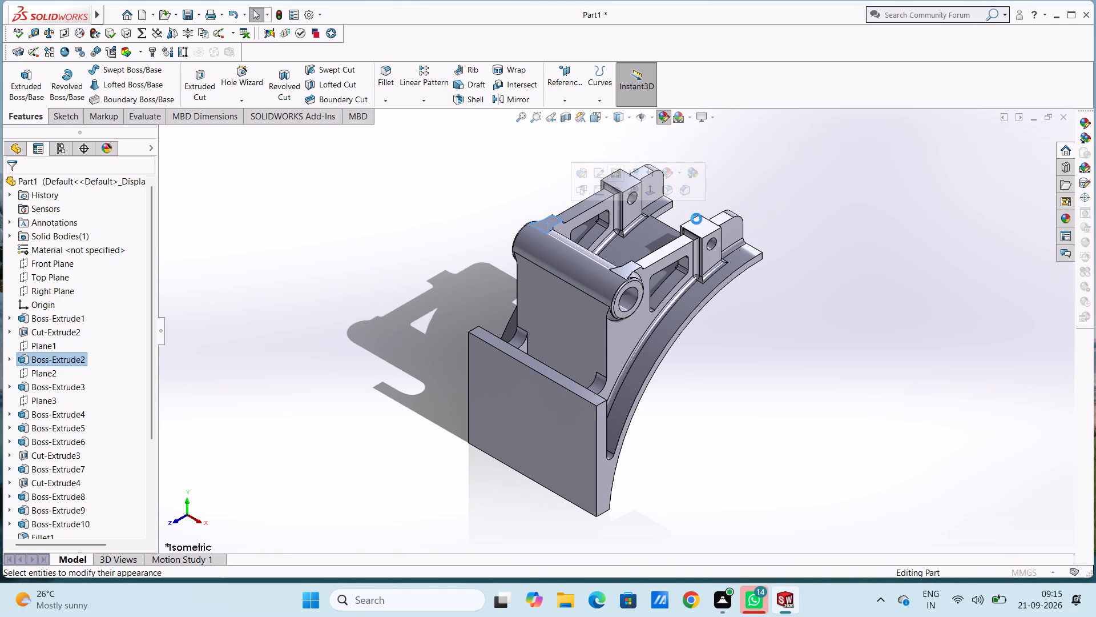
scroll(696, 219, down, 9)
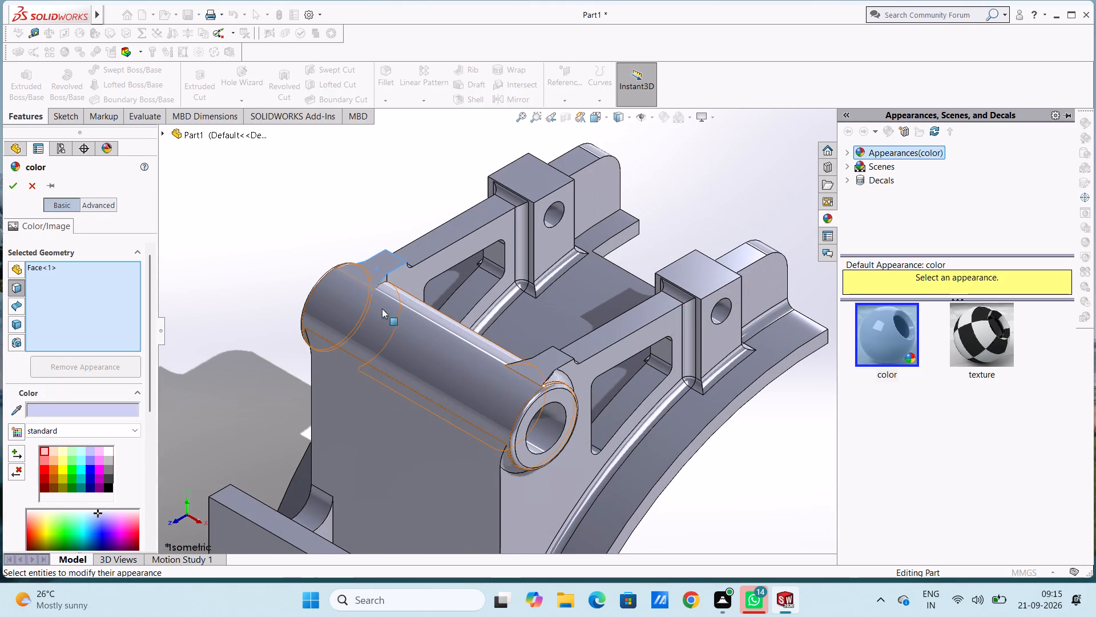
click(106, 449)
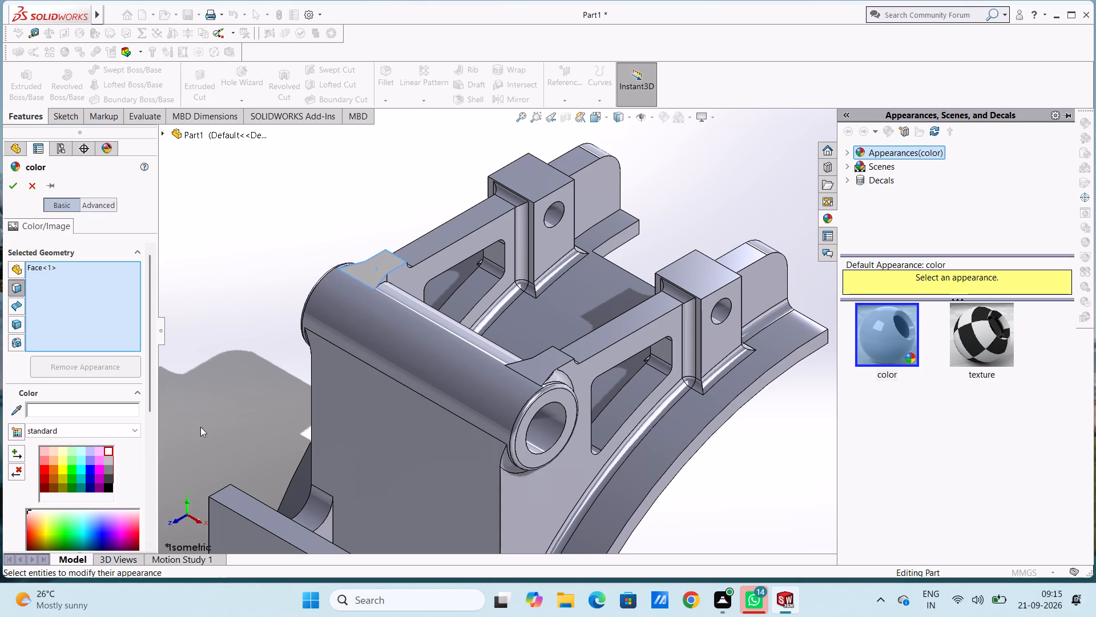
click(538, 177)
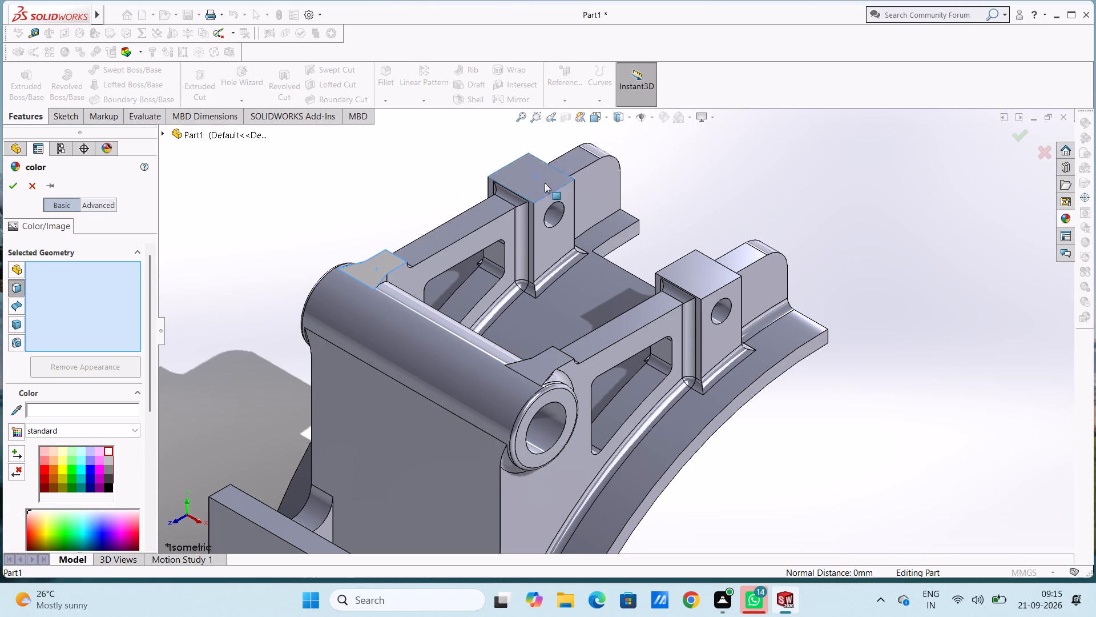
click(694, 267)
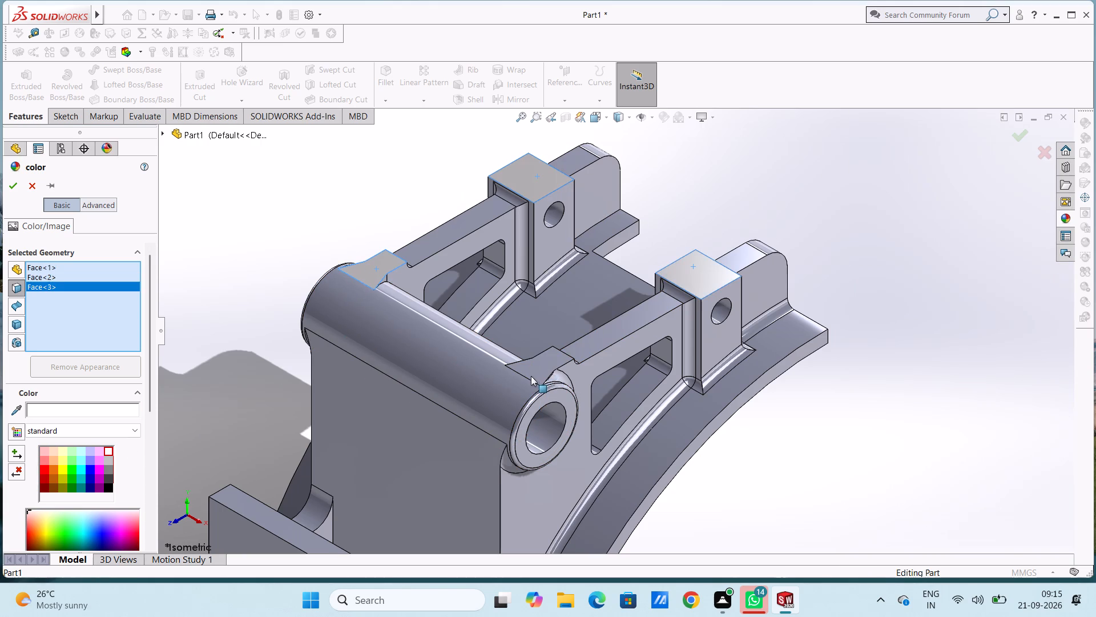
click(533, 362)
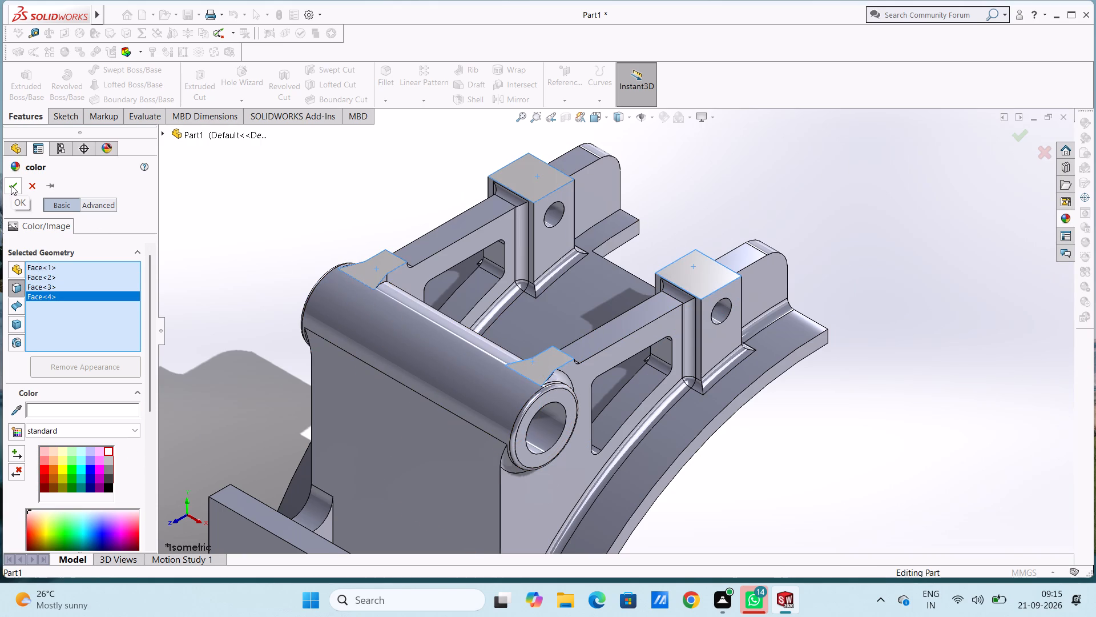
click(11, 185)
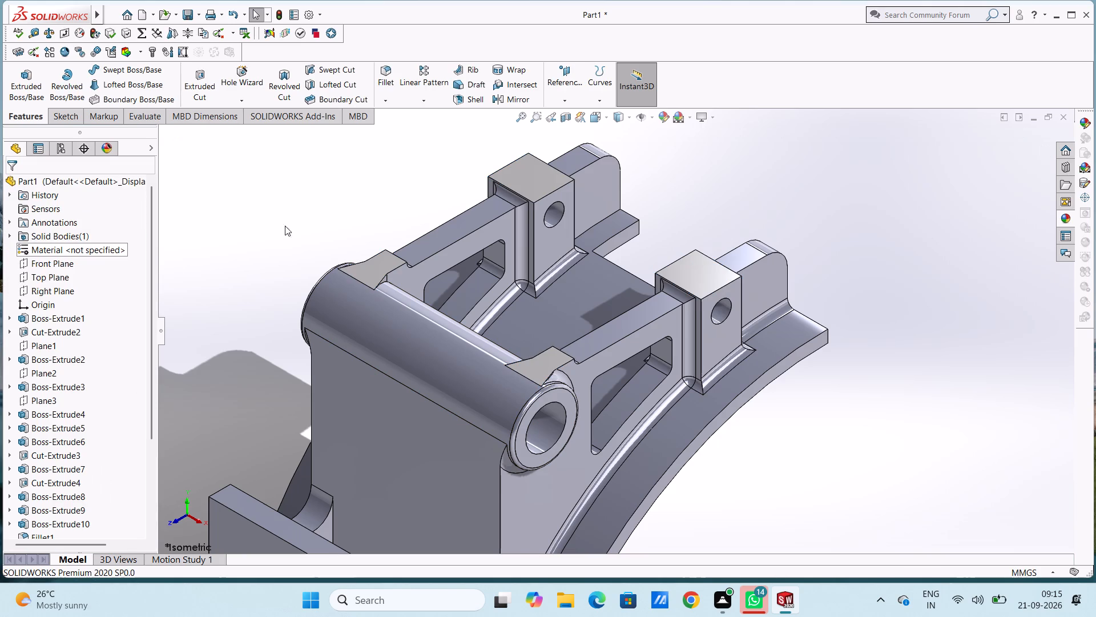
Color the whole part bright red from the standard color swatches.
scroll(305, 241, up, 7)
scroll(685, 375, down, 6)
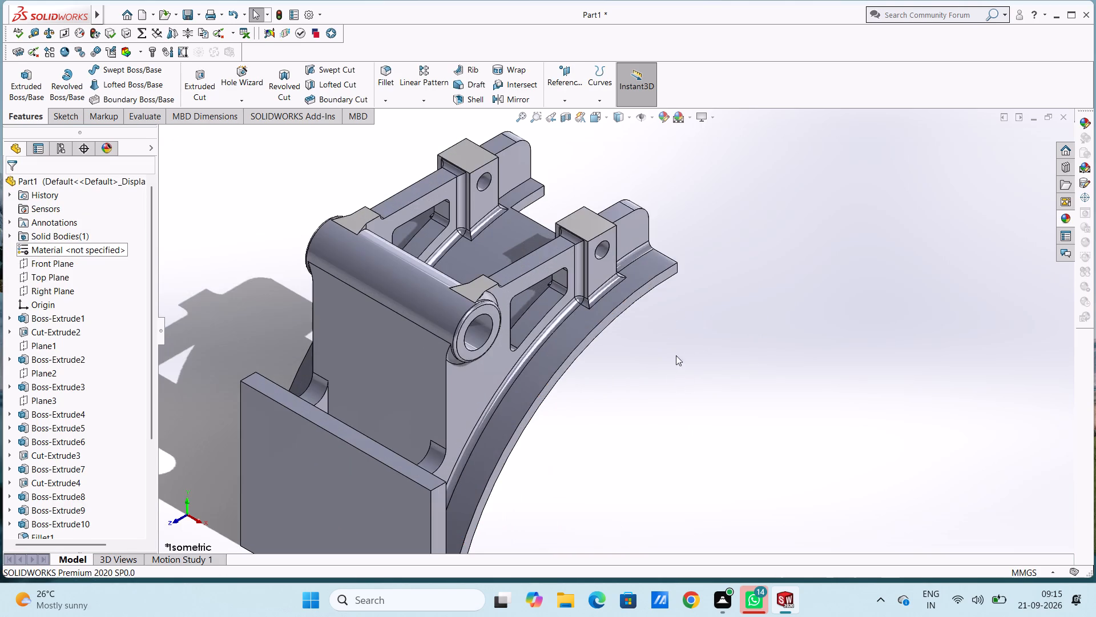
scroll(532, 302, up, 4)
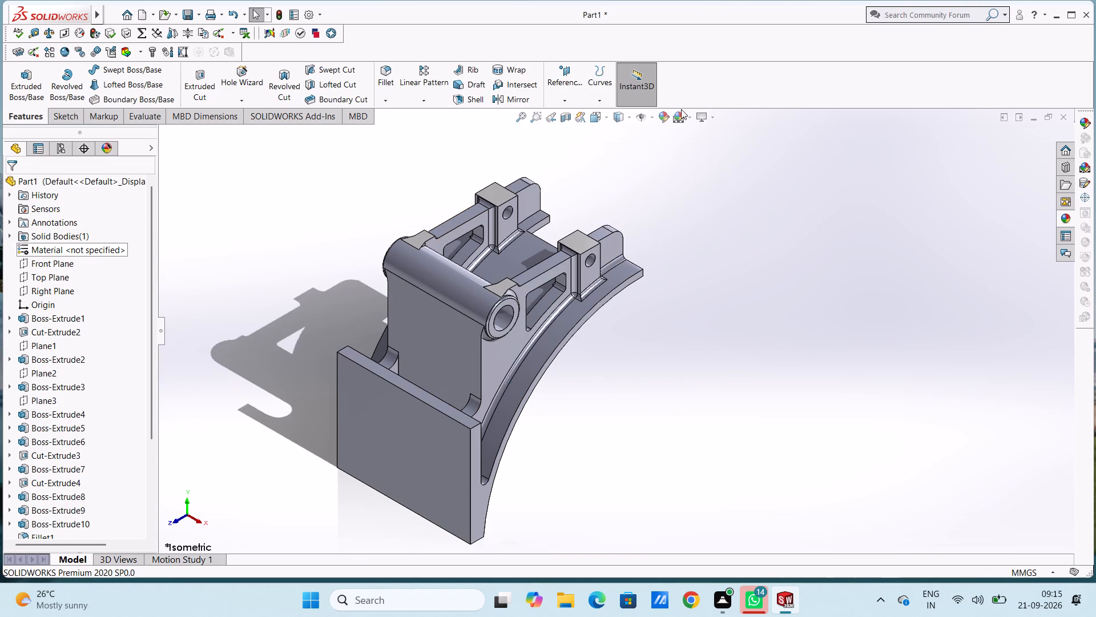
click(668, 118)
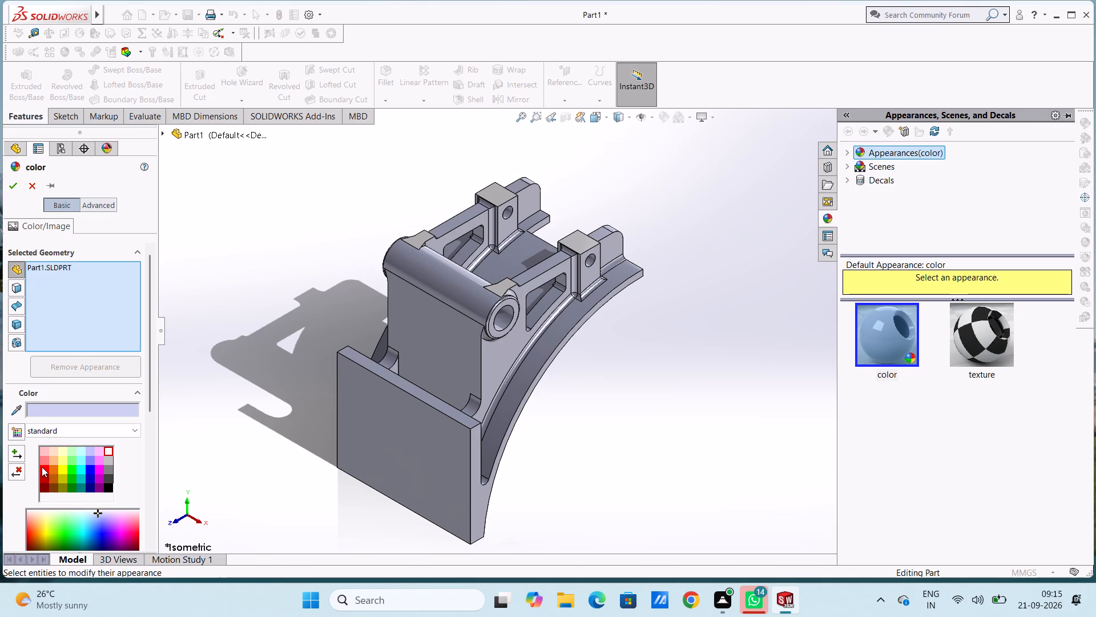
click(43, 468)
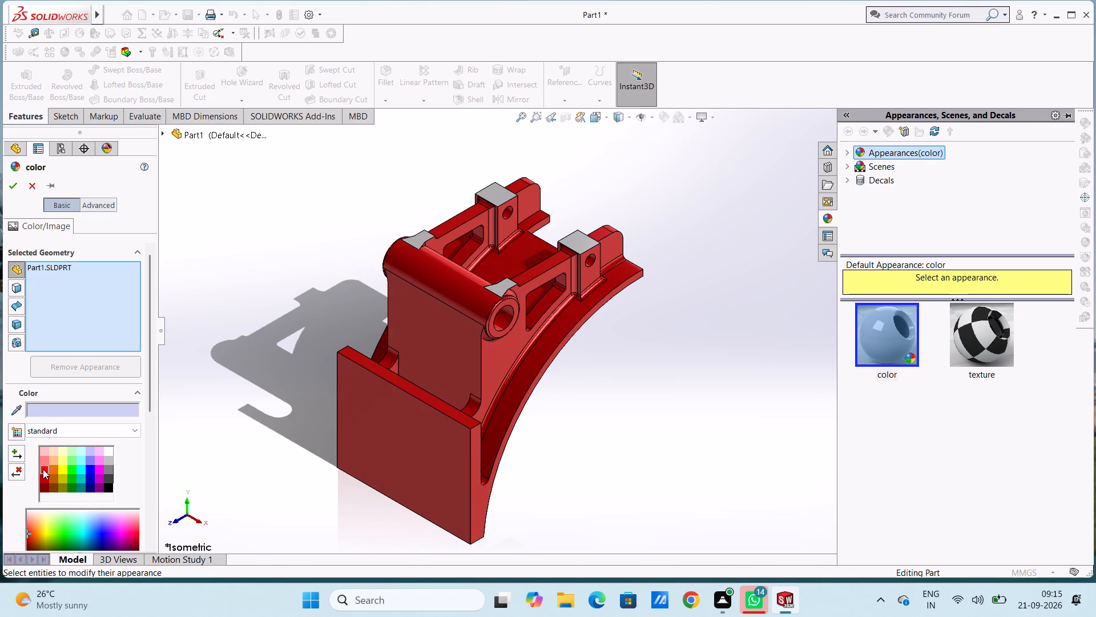
click(43, 469)
click(45, 484)
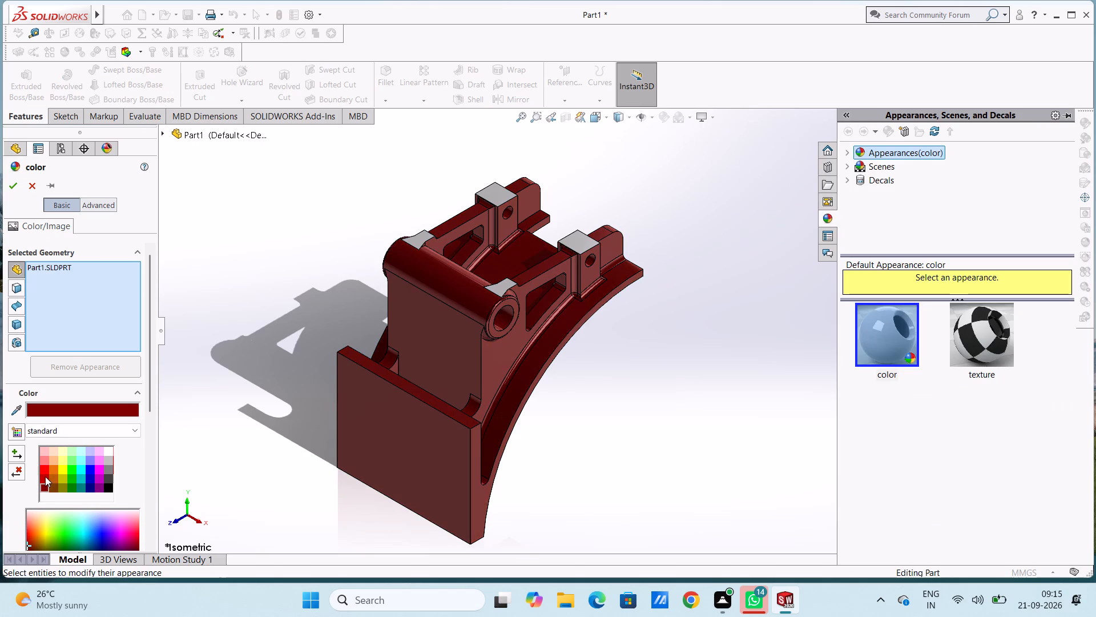
click(45, 476)
click(45, 470)
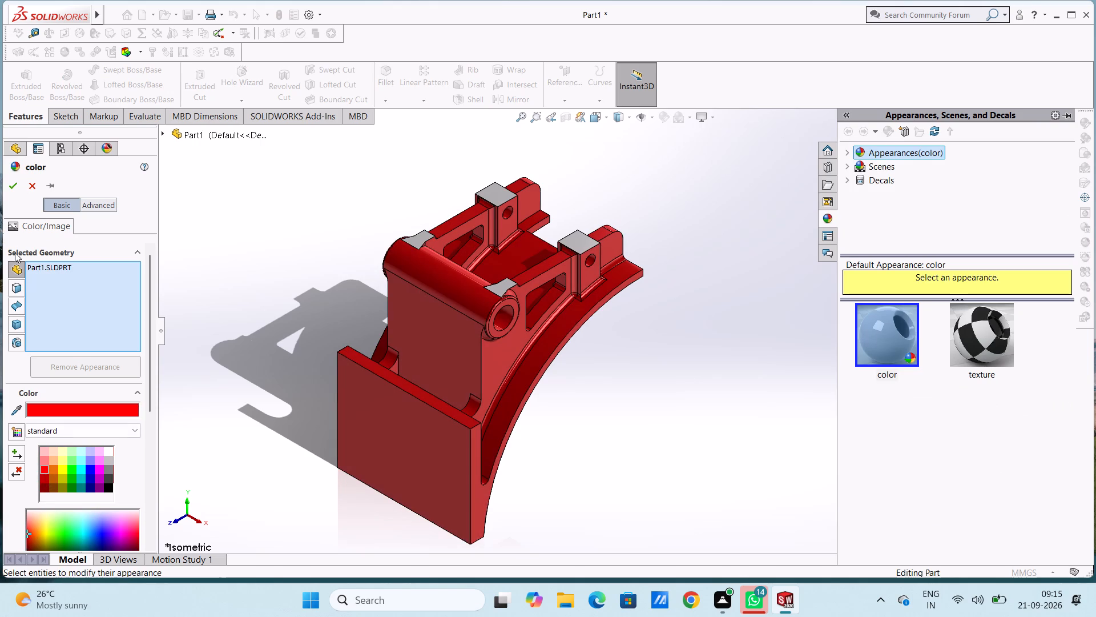
click(13, 188)
click(240, 242)
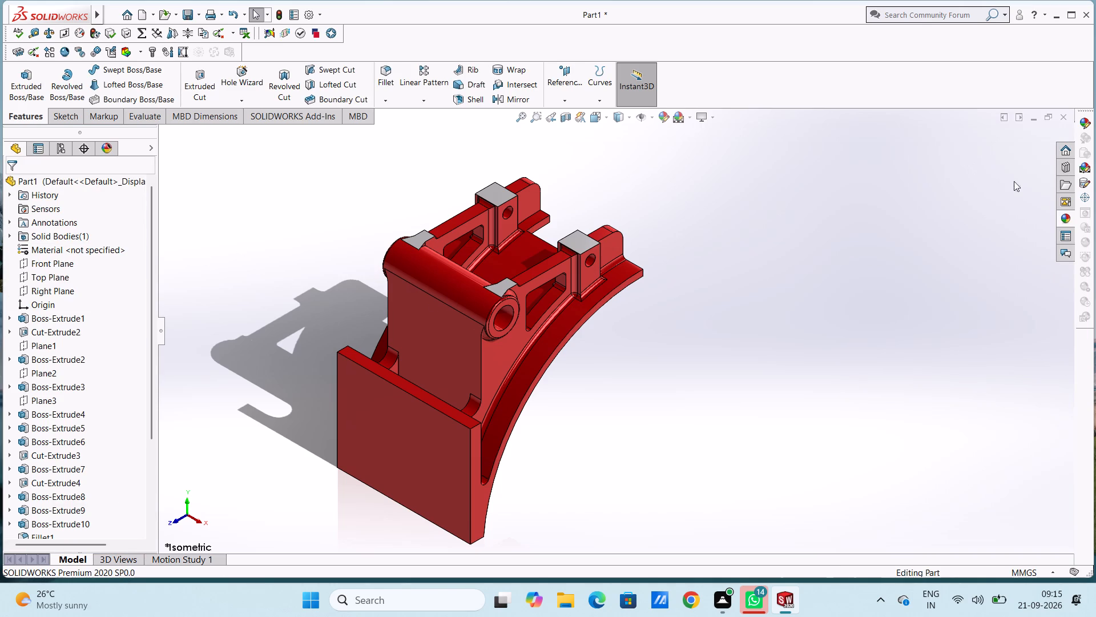
Apply the chromium plate metal appearance to only the inner bore face of the cross tube.
click(1062, 216)
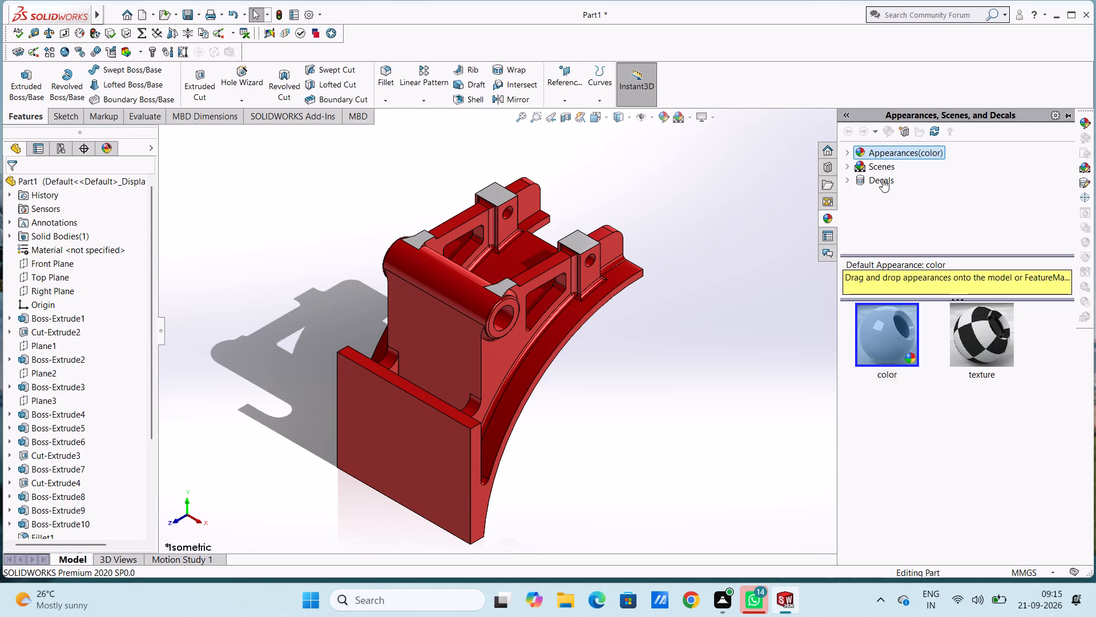
click(845, 152)
click(880, 179)
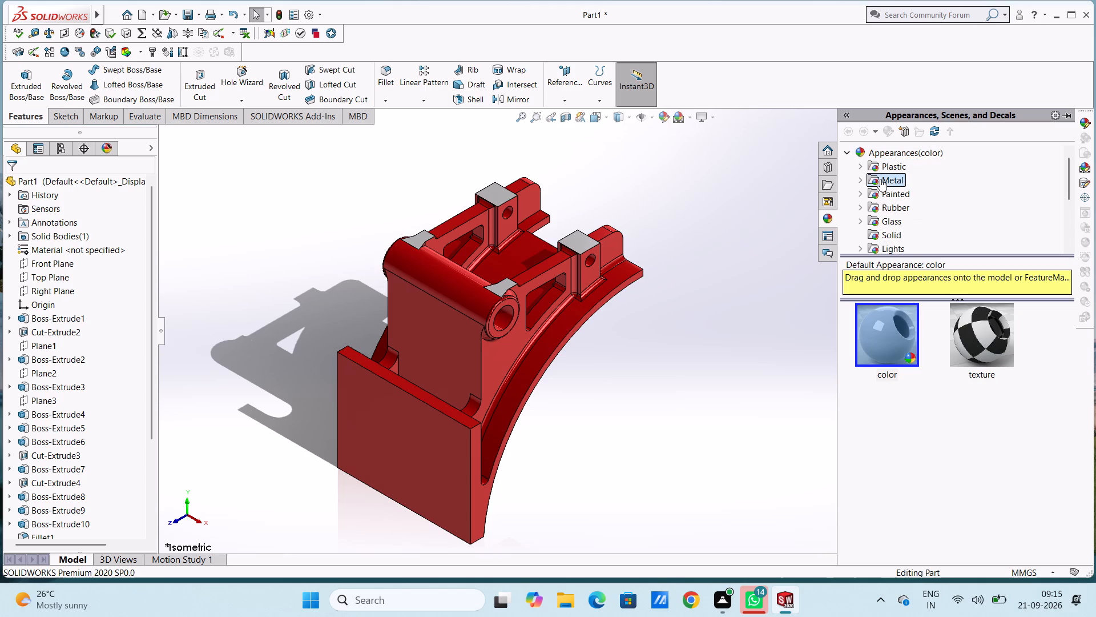
scroll(454, 305, down, 7)
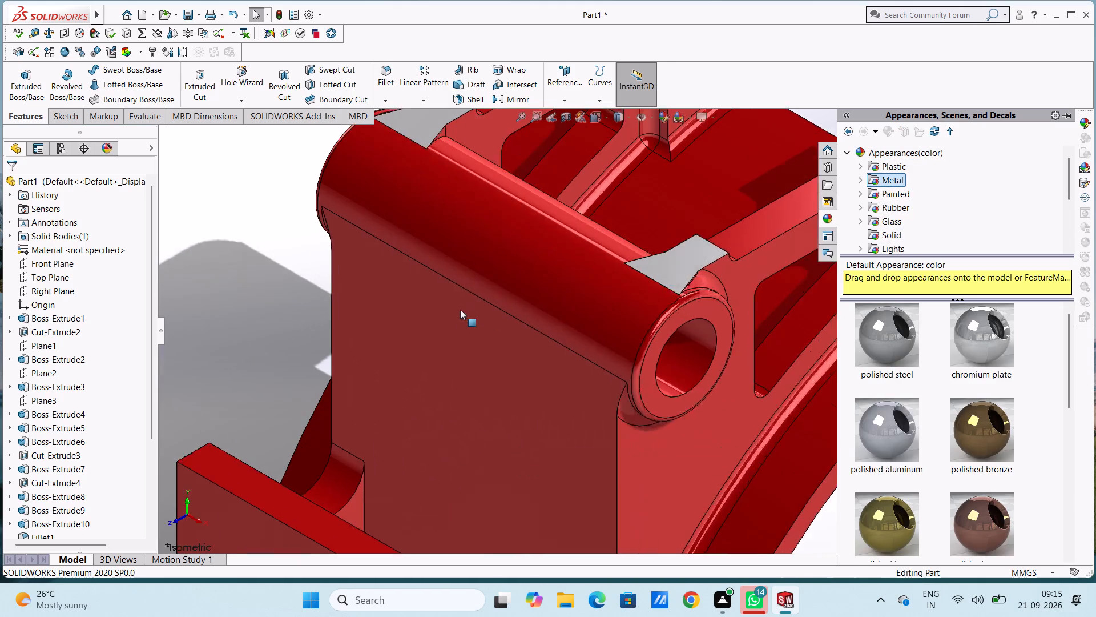
drag(993, 326, 761, 356)
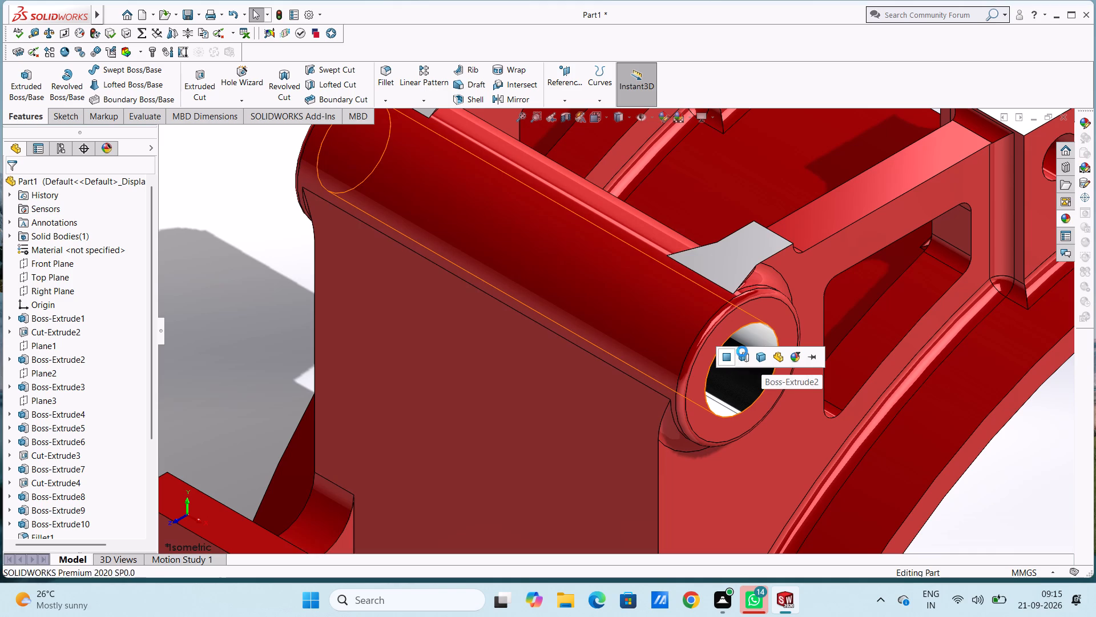
click(724, 357)
Apply the chromium plate appearance to only the inner face of the round hole in the far arm block.
scroll(724, 357, up, 4)
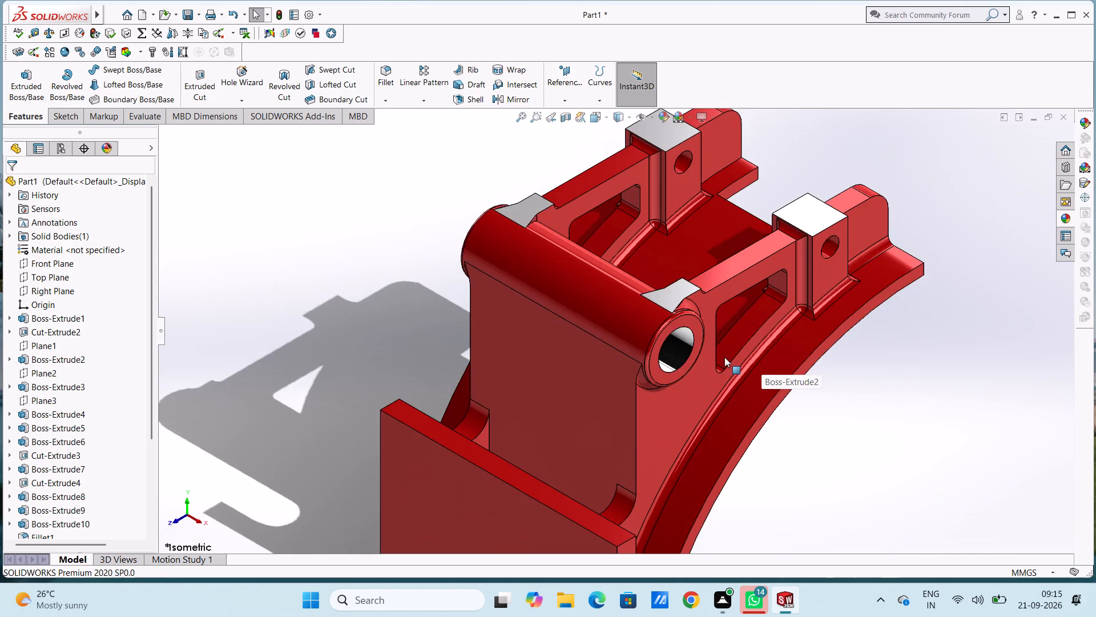
scroll(724, 357, up, 3)
scroll(659, 251, down, 6)
scroll(570, 195, down, 7)
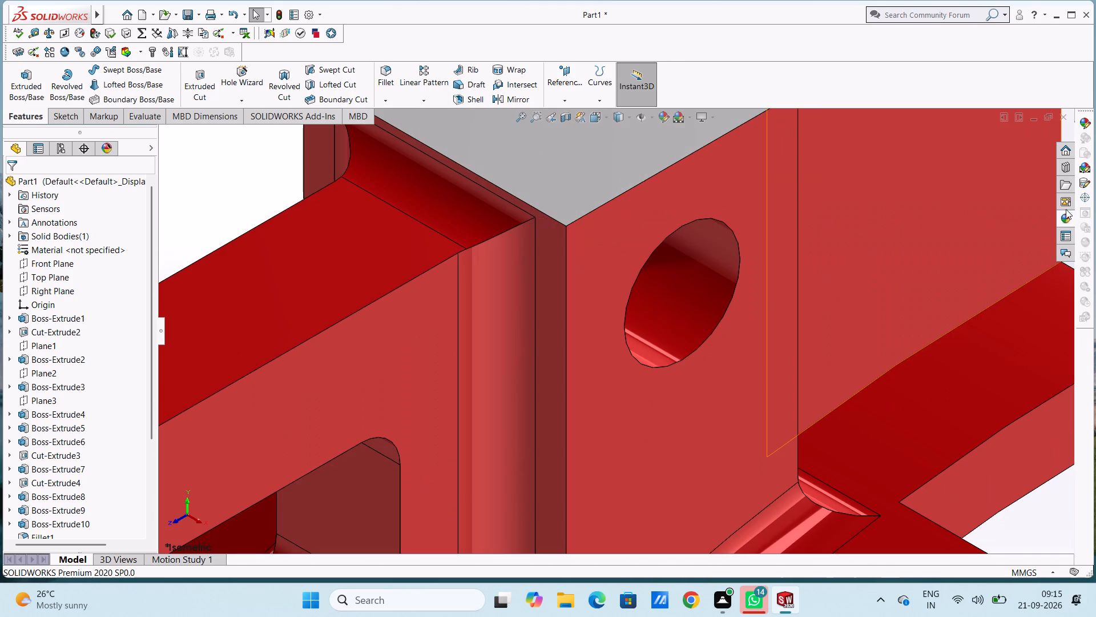
click(1064, 219)
drag(986, 328, 701, 287)
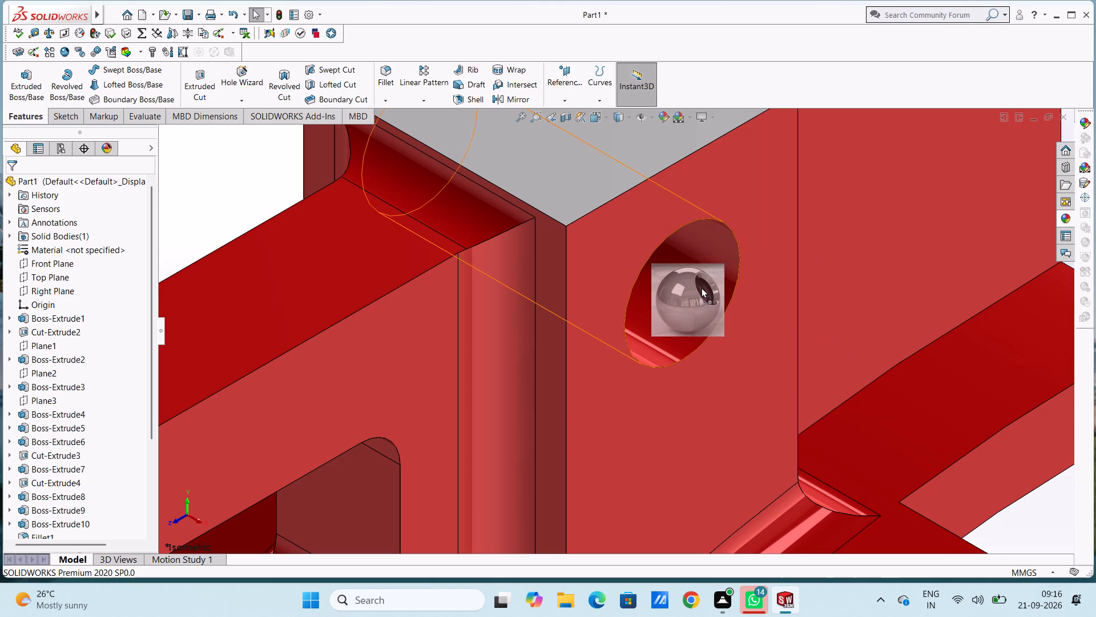
drag(701, 287, 700, 287)
click(699, 288)
Apply the chromium plate appearance to only the inner face of the round hole in the near arm block.
scroll(694, 297, up, 9)
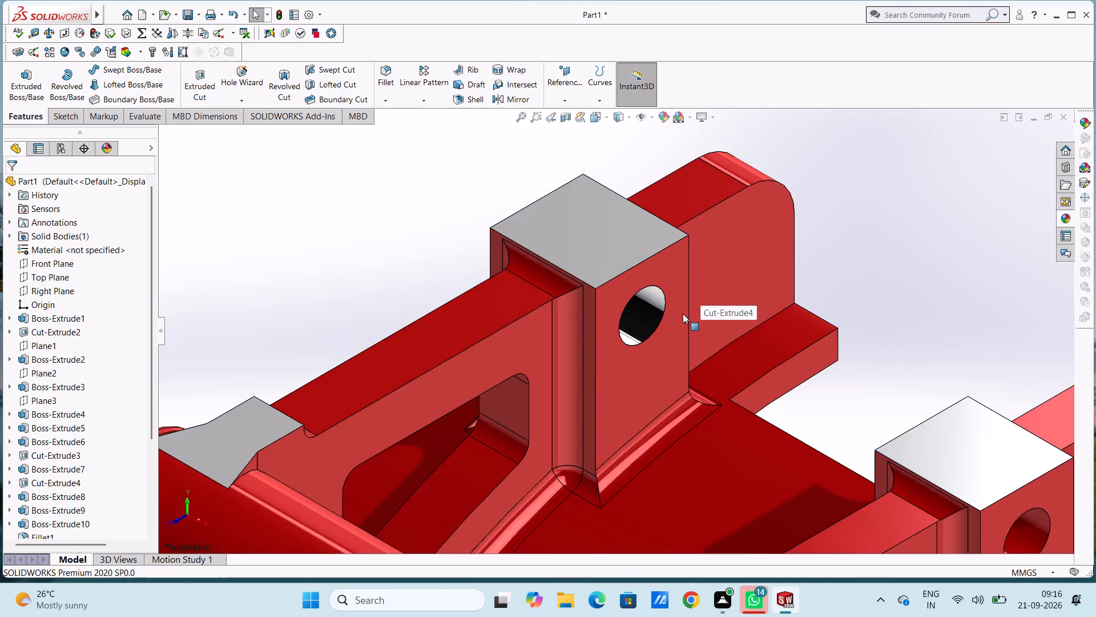
scroll(683, 314, up, 2)
scroll(640, 419, up, 4)
scroll(639, 418, down, 6)
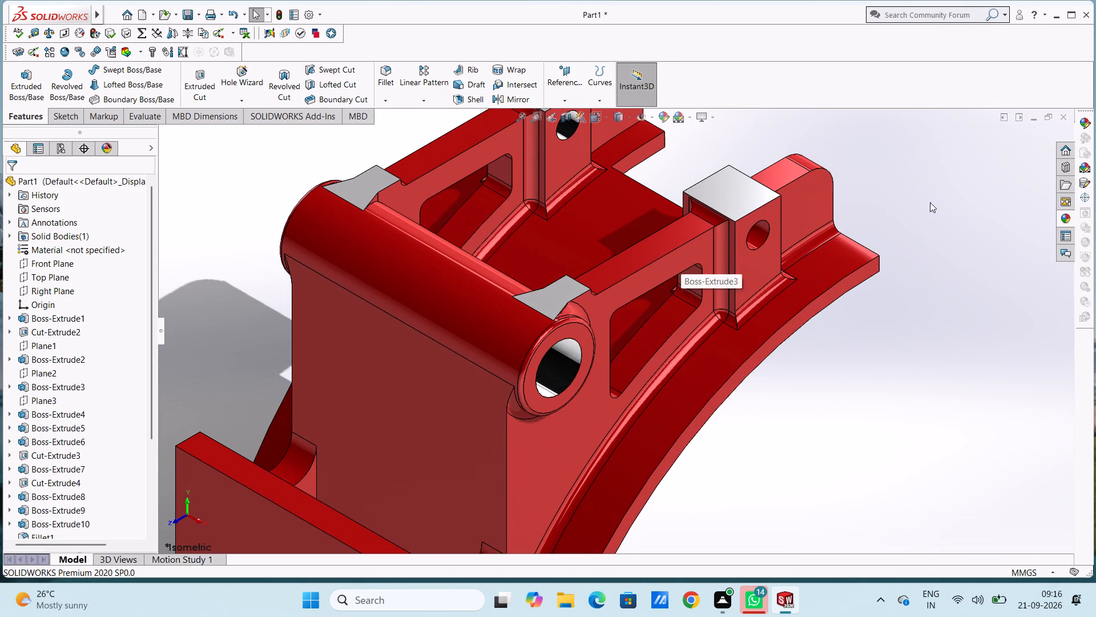
click(1069, 218)
drag(963, 330, 751, 230)
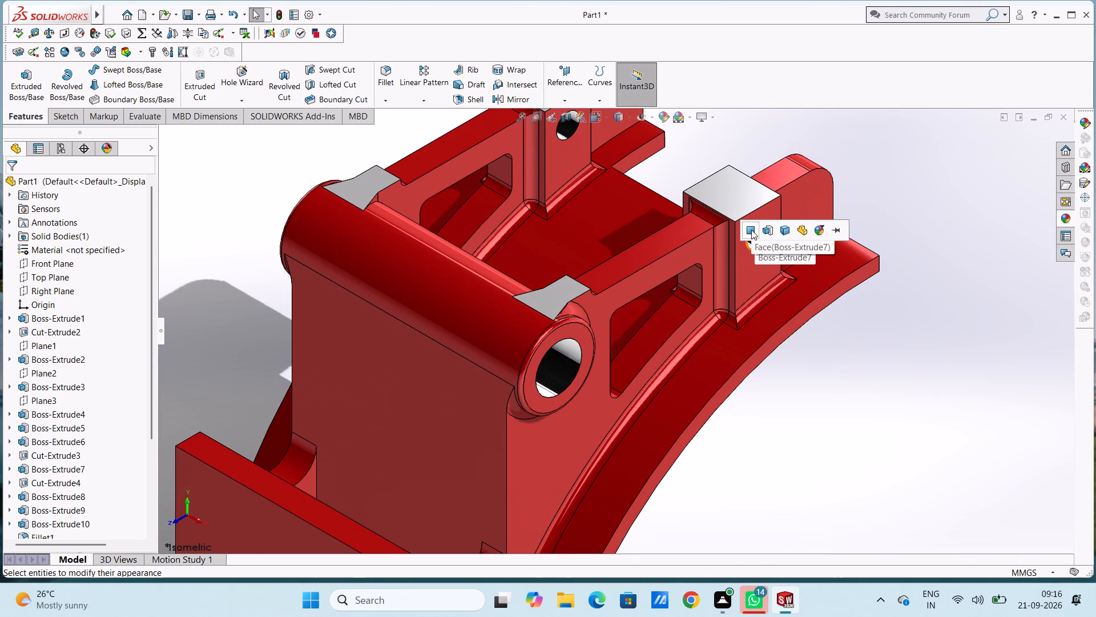
click(751, 230)
Save the part in isometric view as a SOLIDWORKS Part named "arc support trunnion housing" in the Documents folder.
scroll(748, 273, up, 5)
middle_drag(501, 270, 503, 272)
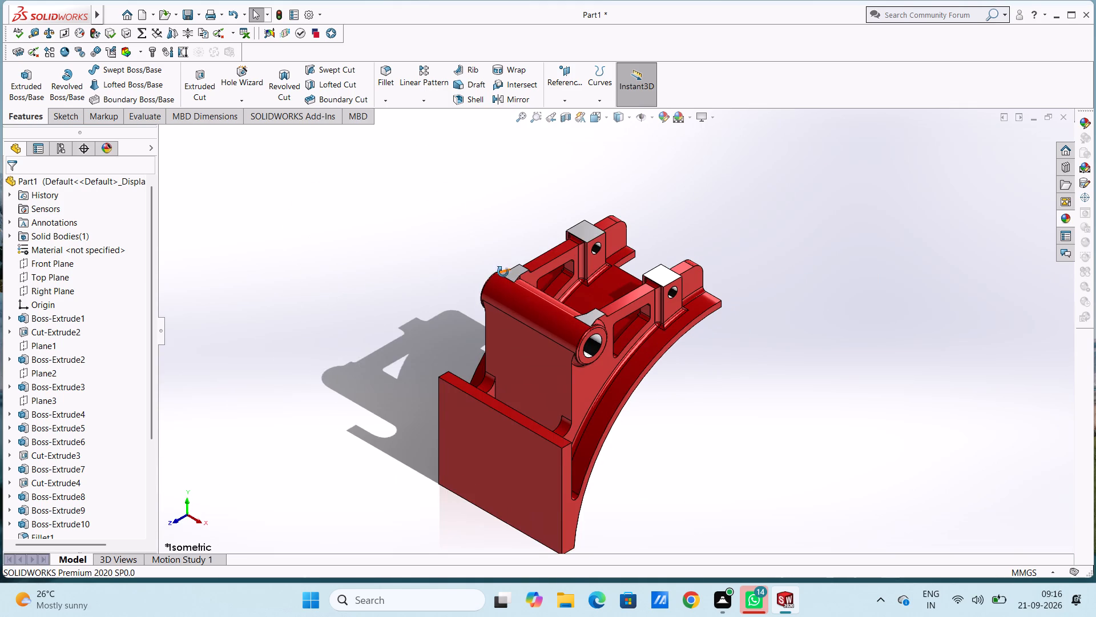
middle_drag(503, 272, 504, 366)
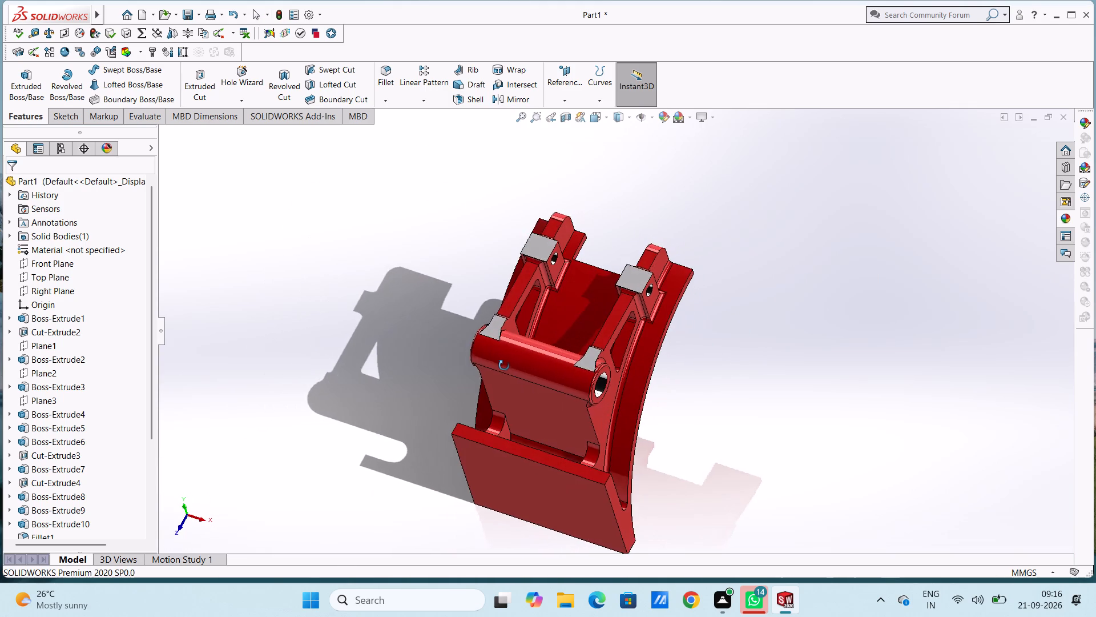
middle_drag(504, 366, 483, 339)
key(ctrl+7)
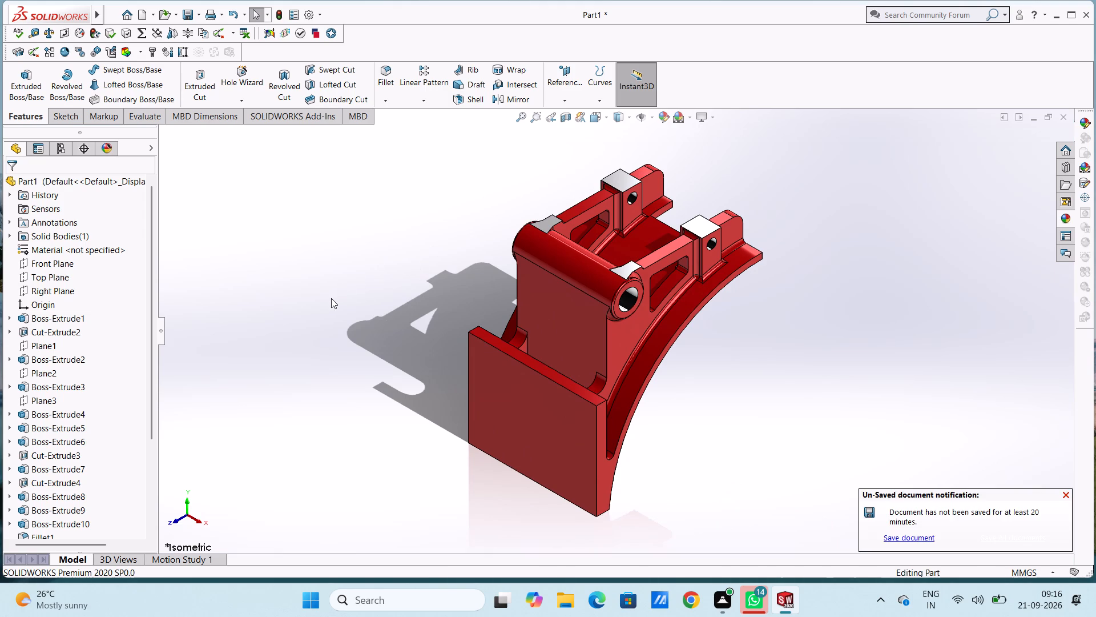
key(ctrl+s)
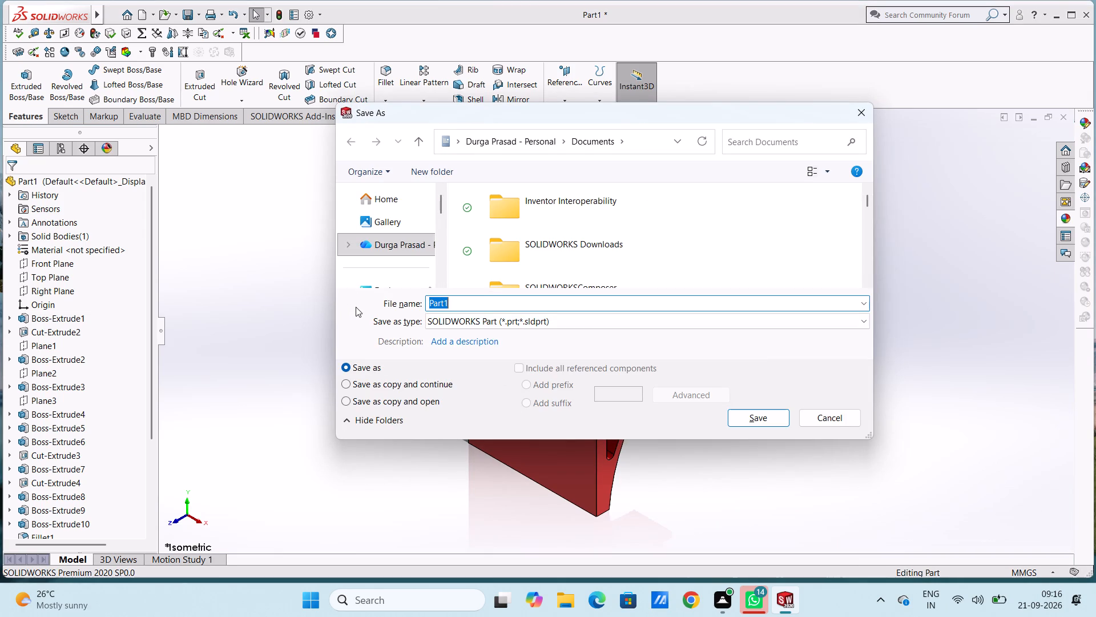
text(arc supporting)
key(space)
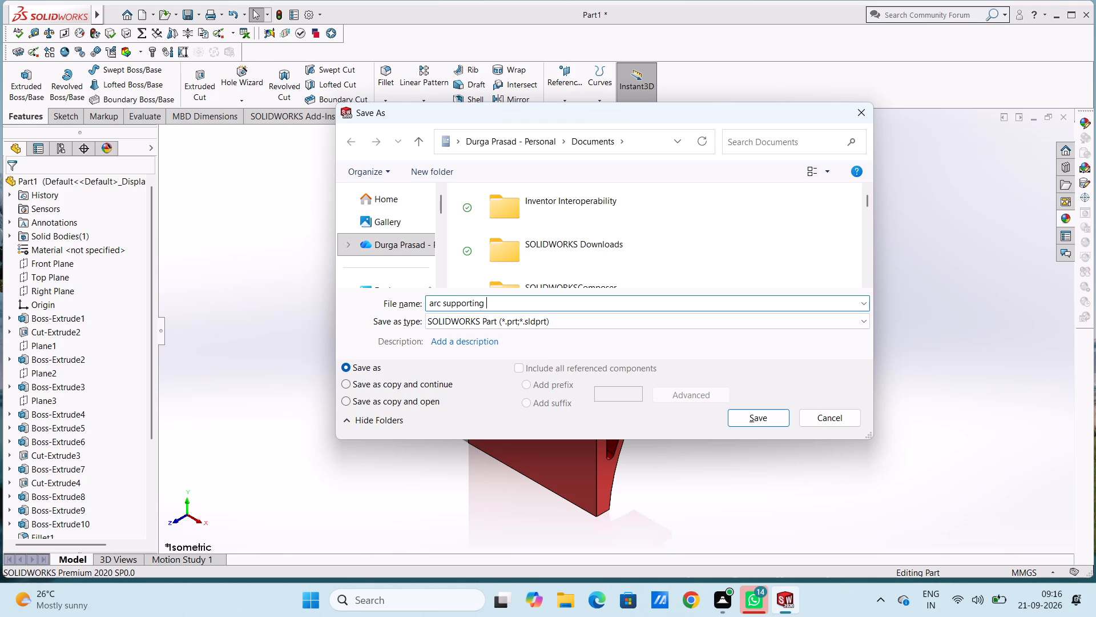
key(BackSpace)
key(BackSpace)
key(BackSpace)
key(BackSpace)
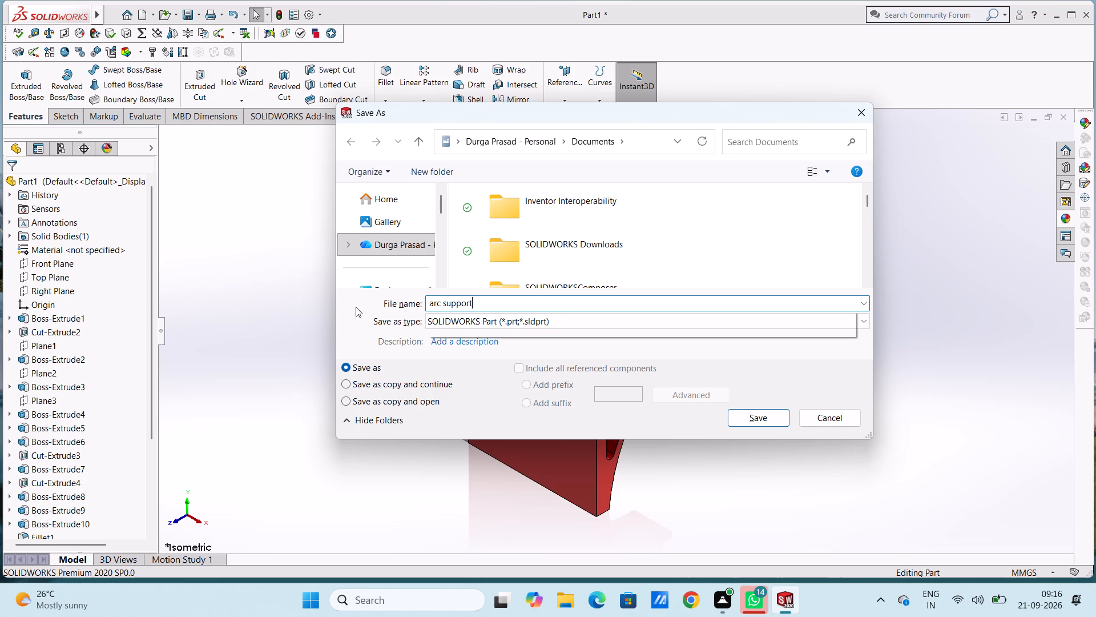
key(space)
text(trunnion)
key(space)
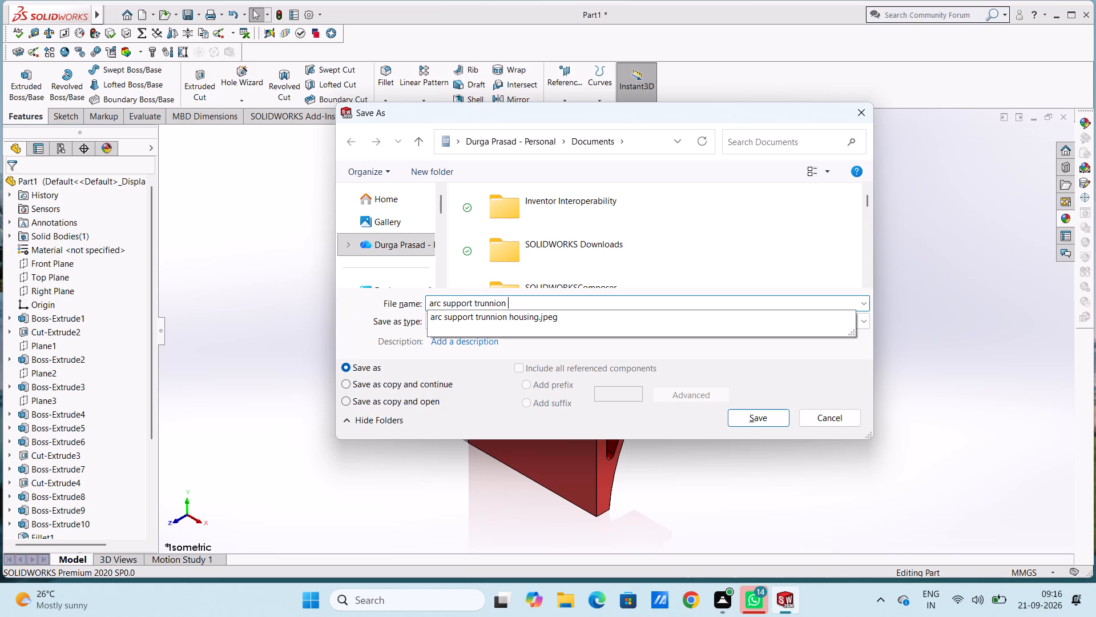
text(housing)
click(756, 422)
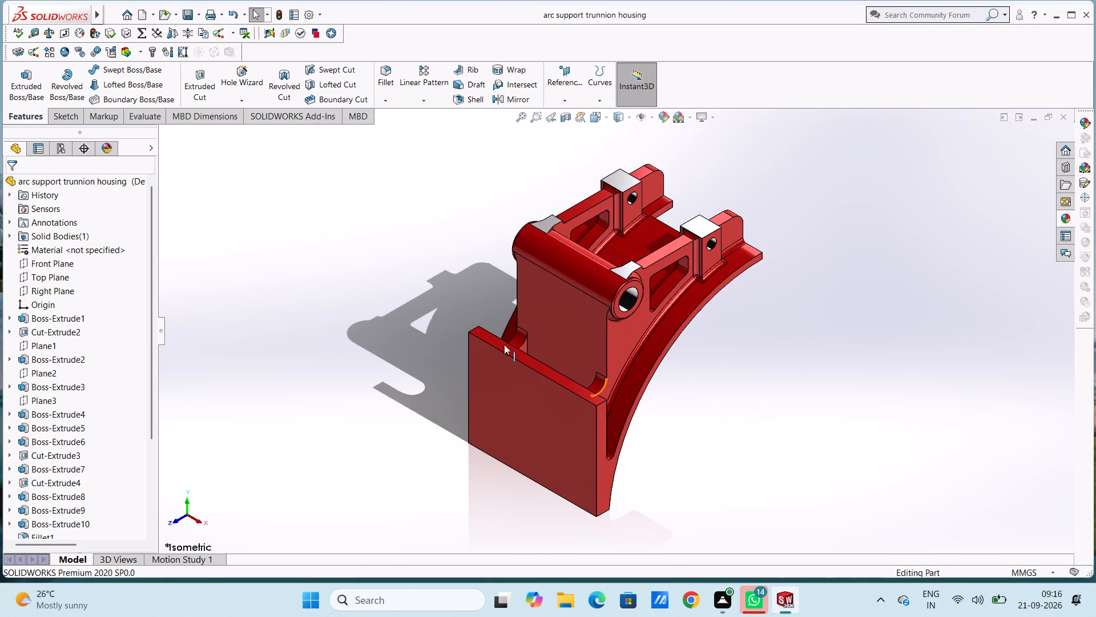
Save a copy of the part as an Adobe Portable Document Format (PDF) file named "arc support trunnion housing".
click(198, 15)
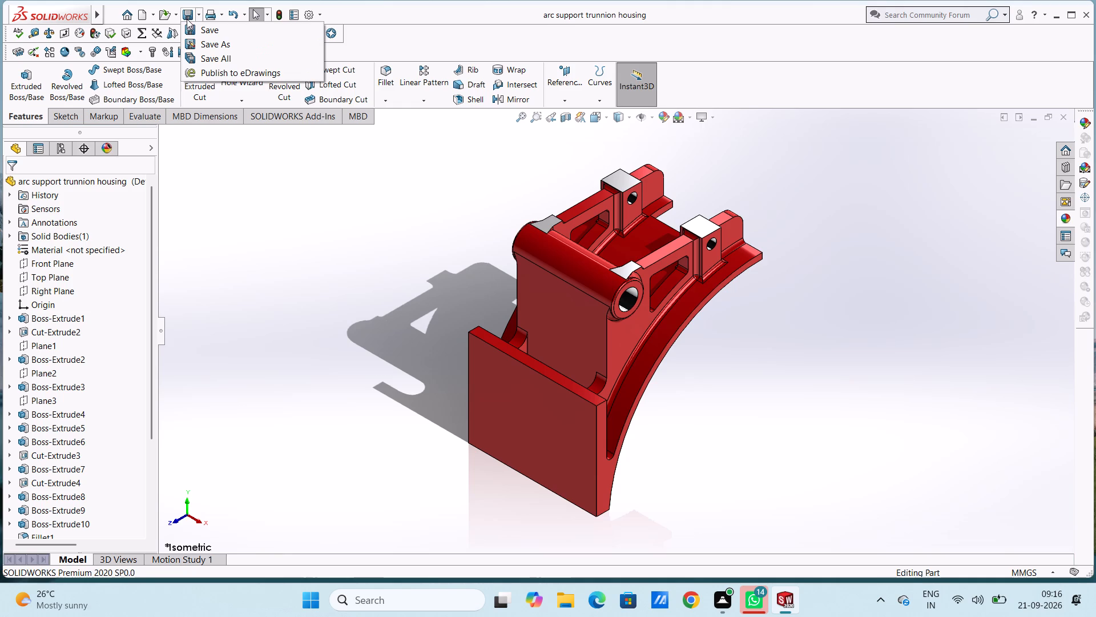
click(206, 42)
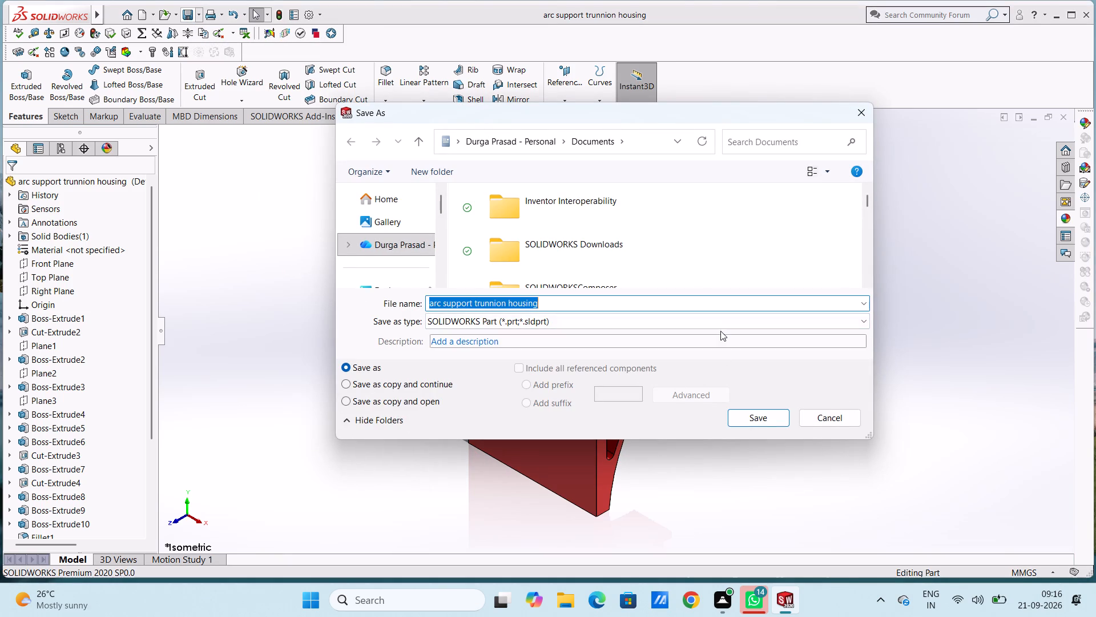
click(722, 321)
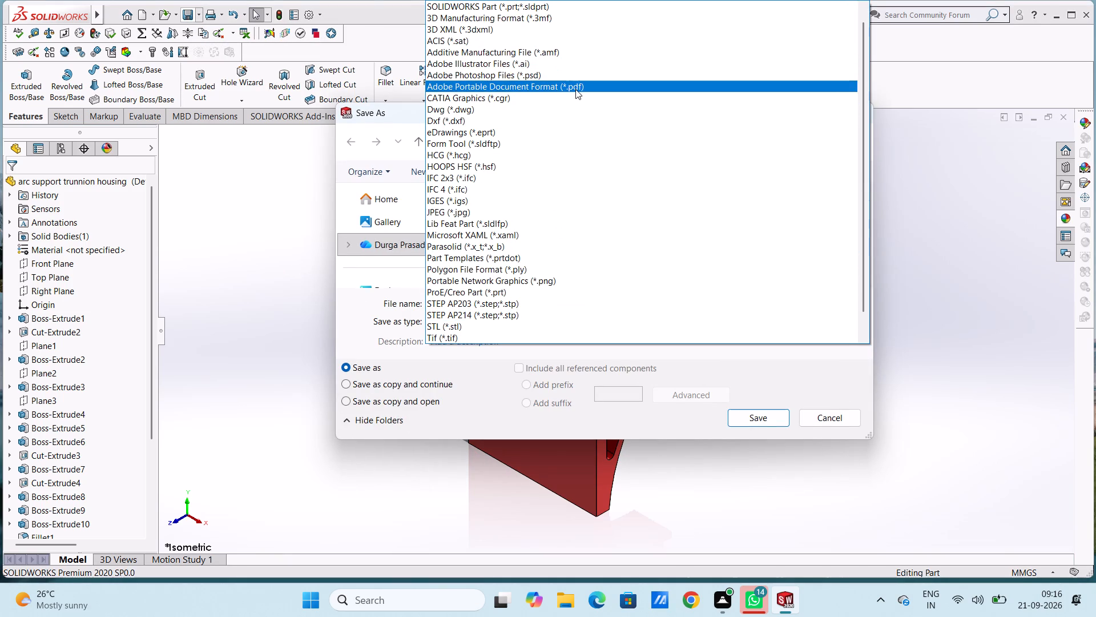
click(575, 89)
click(762, 443)
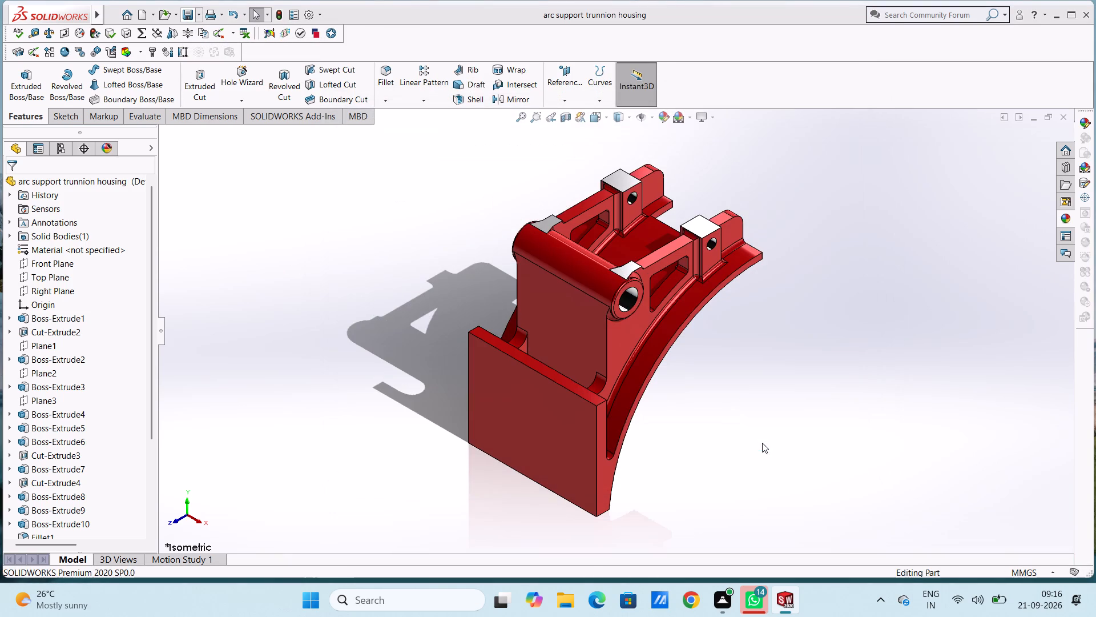